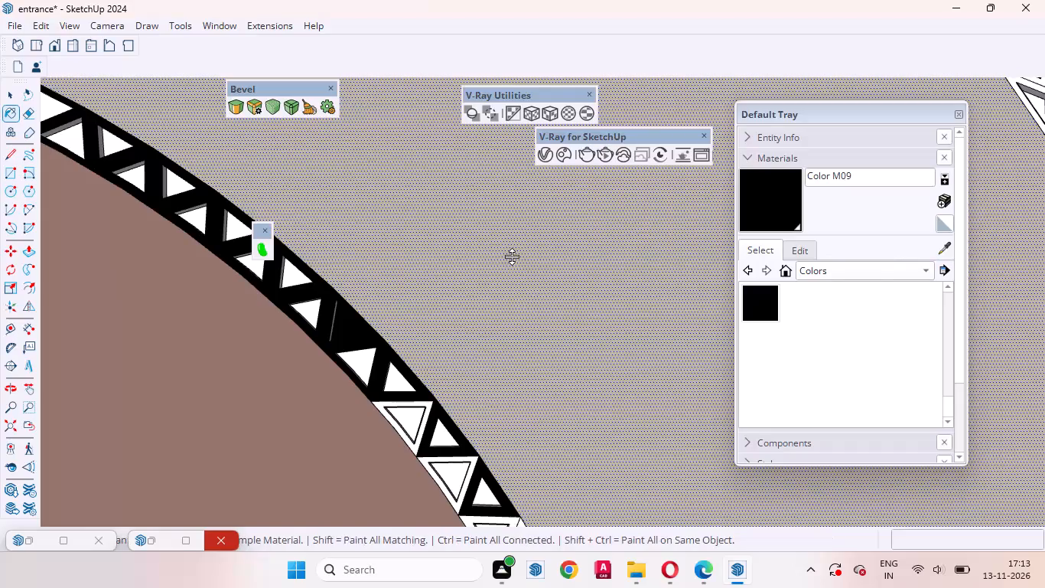
# Paint the next unpainted triangular frames of the inner semicircular lattice band with black Color M09, continuing down the curve.
pyautogui.scroll(-4, 479, 345)
pyautogui.scroll(4, 437, 416)
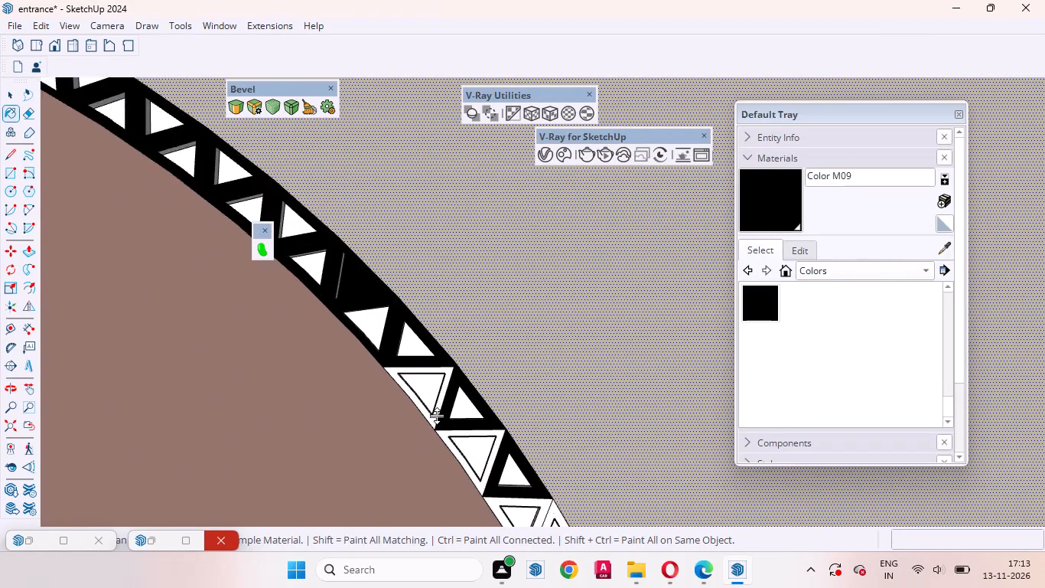
pyautogui.scroll(10, 437, 416)
pyautogui.click(437, 383)
pyautogui.scroll(-4, 441, 297)
pyautogui.scroll(4, 449, 410)
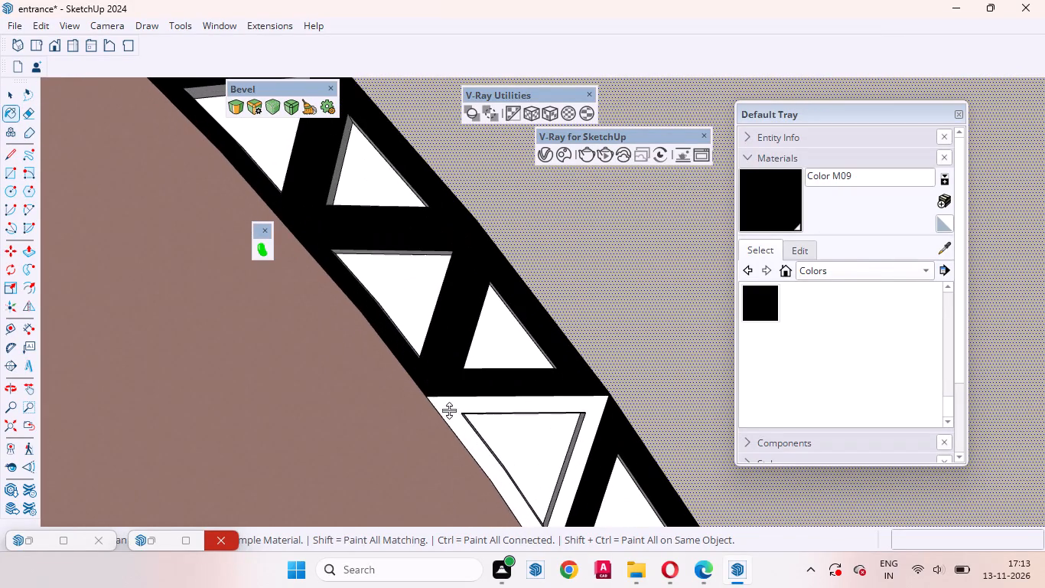
pyautogui.click(449, 408)
pyautogui.scroll(-17, 441, 266)
pyautogui.scroll(5, 507, 404)
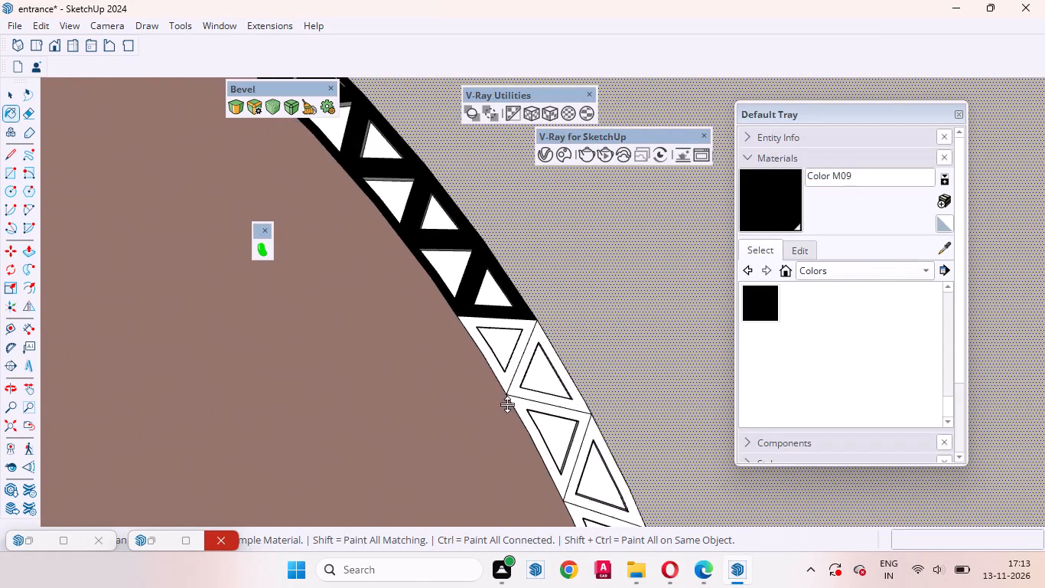
pyautogui.scroll(4, 507, 404)
pyautogui.click(509, 365)
pyautogui.click(521, 367)
pyautogui.click(526, 409)
# Paint the remaining white triangular frames farther down the inner semicircular lattice band with black Color M09.
pyautogui.scroll(-2, 402, 241)
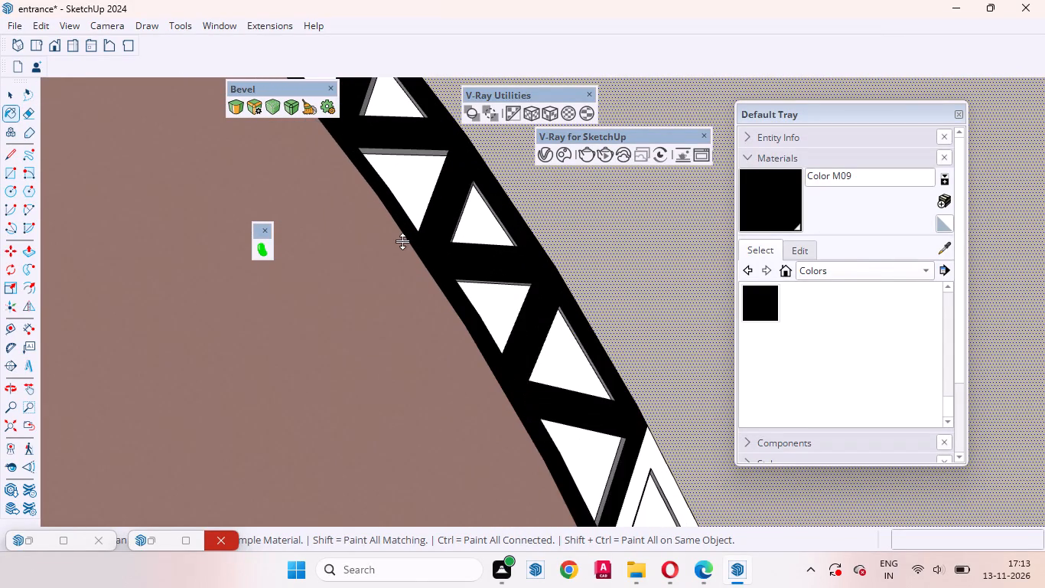
pyautogui.scroll(-10, 402, 241)
pyautogui.scroll(9, 549, 406)
pyautogui.click(526, 410)
pyautogui.click(524, 433)
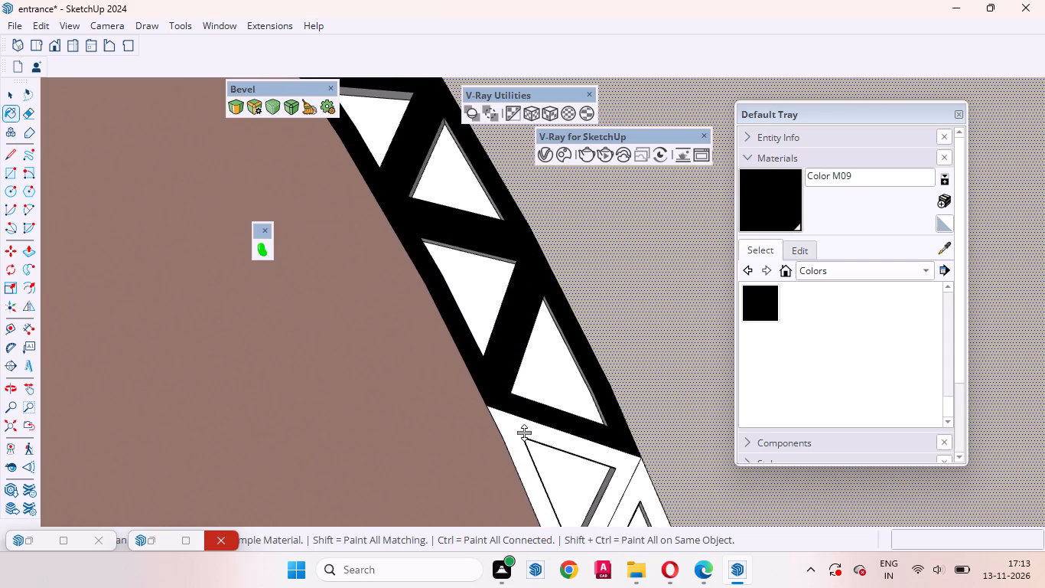
pyautogui.scroll(-13, 474, 295)
pyautogui.scroll(11, 552, 406)
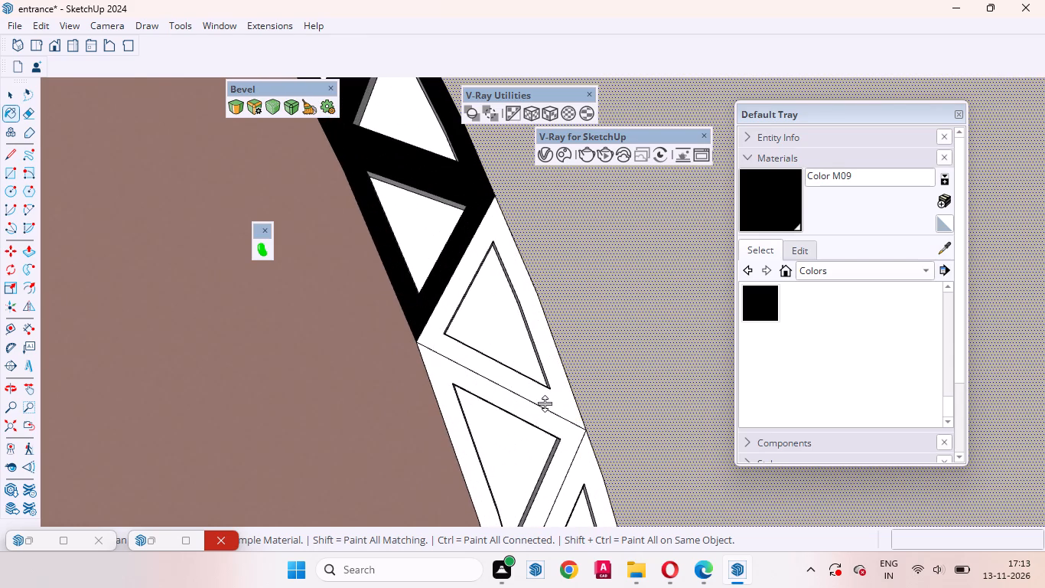
pyautogui.click(545, 403)
pyautogui.click(543, 411)
pyautogui.scroll(-7, 391, 261)
pyautogui.scroll(10, 574, 434)
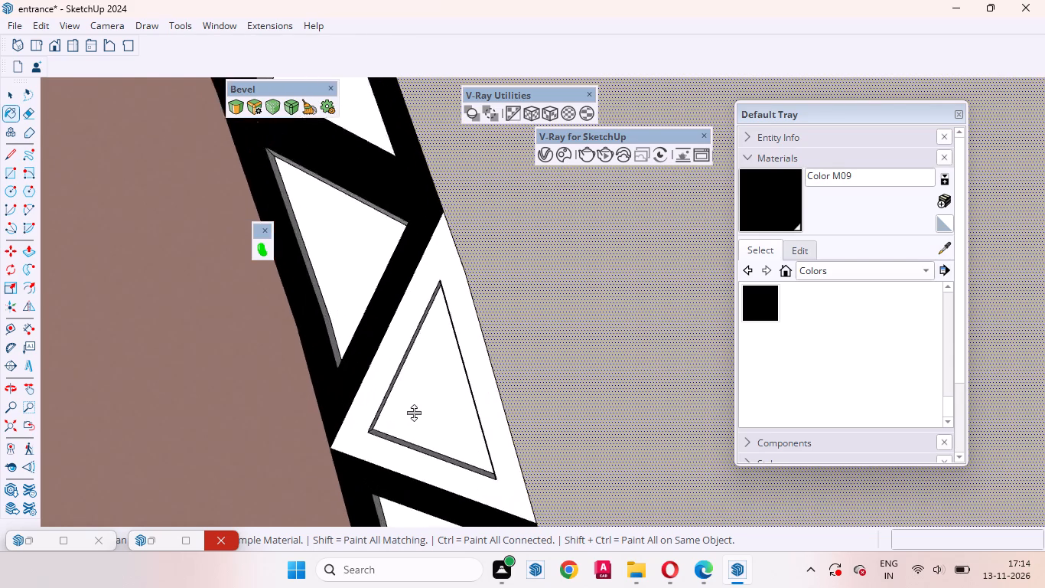
pyautogui.scroll(2, 414, 413)
pyautogui.click(372, 373)
pyautogui.press('space')
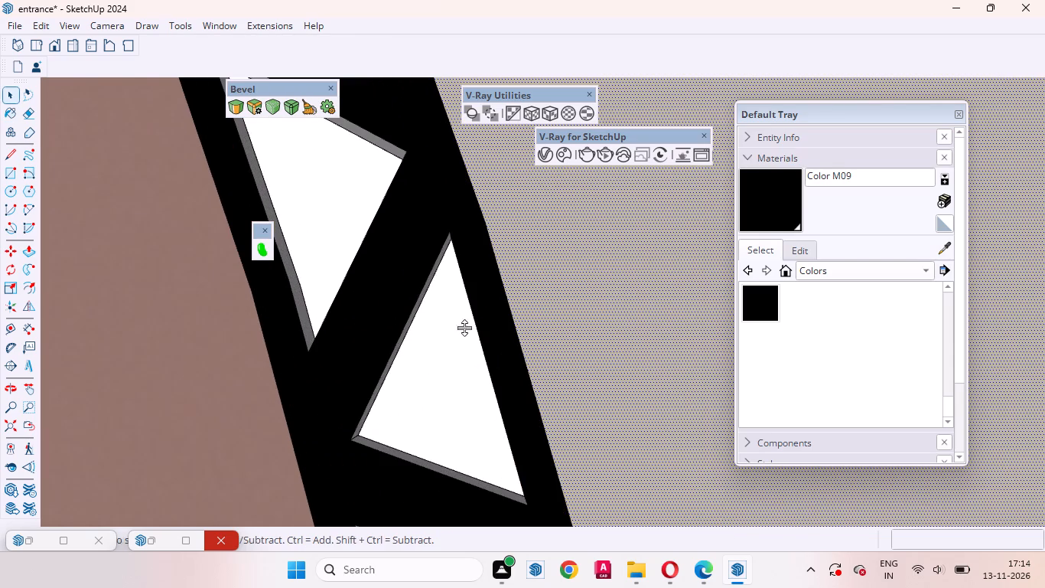
# Deselect the ring face and exit group editing on the entrance wall.
pyautogui.scroll(-20, 517, 339)
pyautogui.scroll(-2, 517, 339)
pyautogui.scroll(1, 539, 375)
pyautogui.scroll(-9, 539, 377)
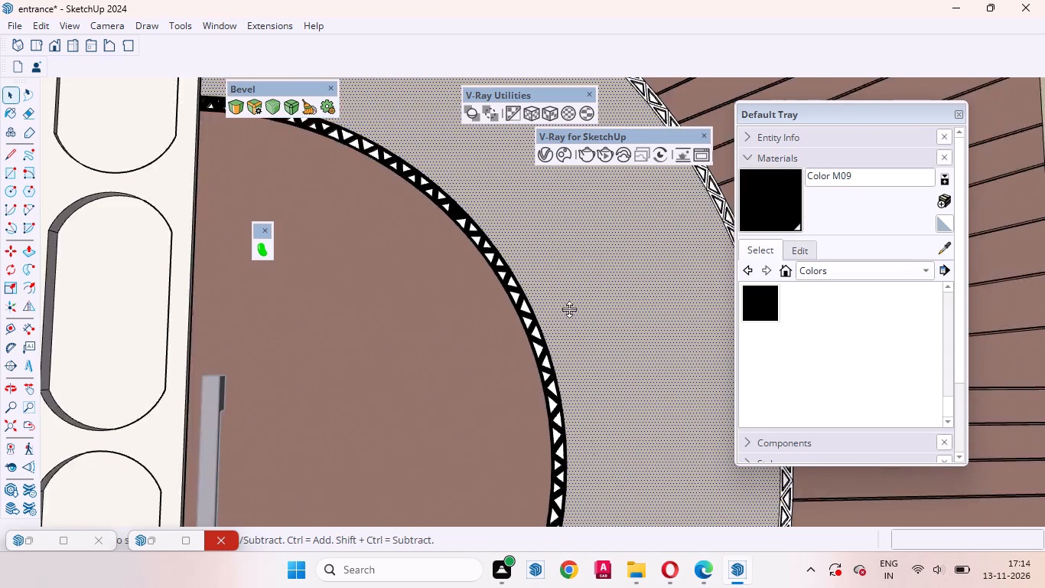
pyautogui.scroll(-15, 569, 309)
pyautogui.moveTo(601, 387); pyautogui.dragTo(594, 465, button='middle')
pyautogui.scroll(-7, 474, 386)
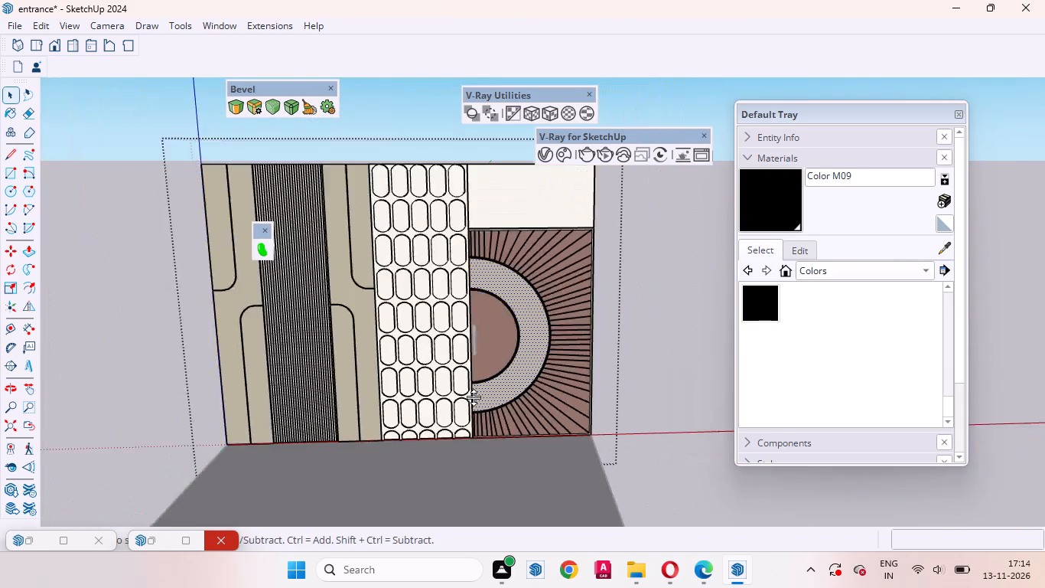
pyautogui.scroll(-2, 474, 397)
pyautogui.click(620, 451)
pyautogui.click(638, 451)
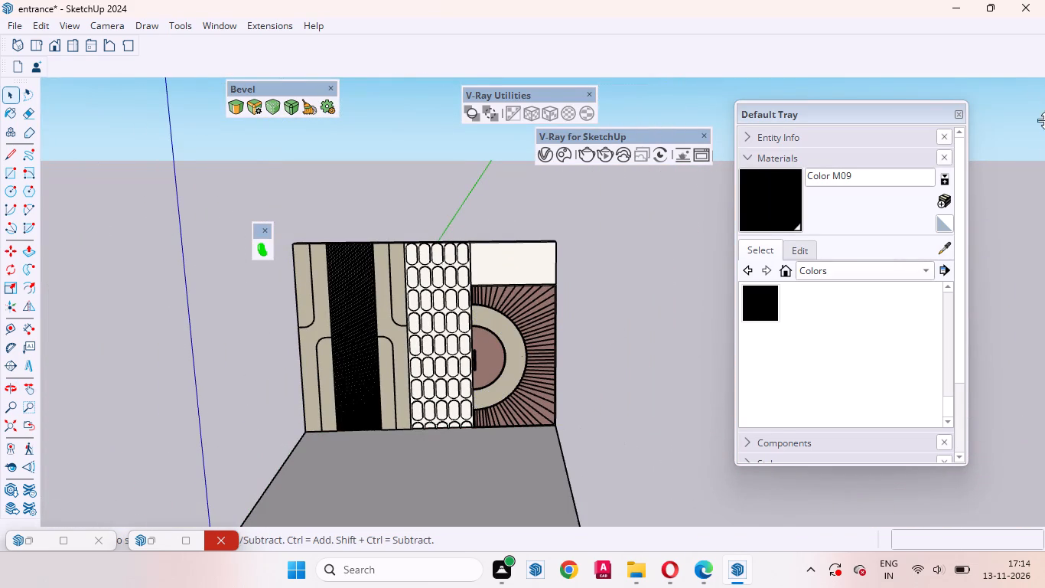
# Close the entrance model and save its changes.
pyautogui.click(1024, 10)
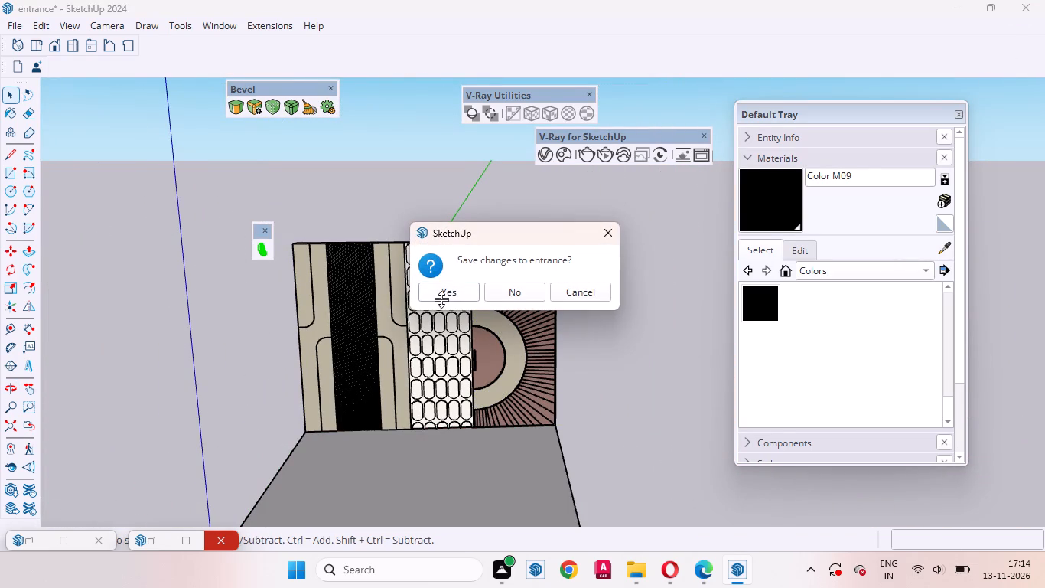
pyautogui.click(446, 294)
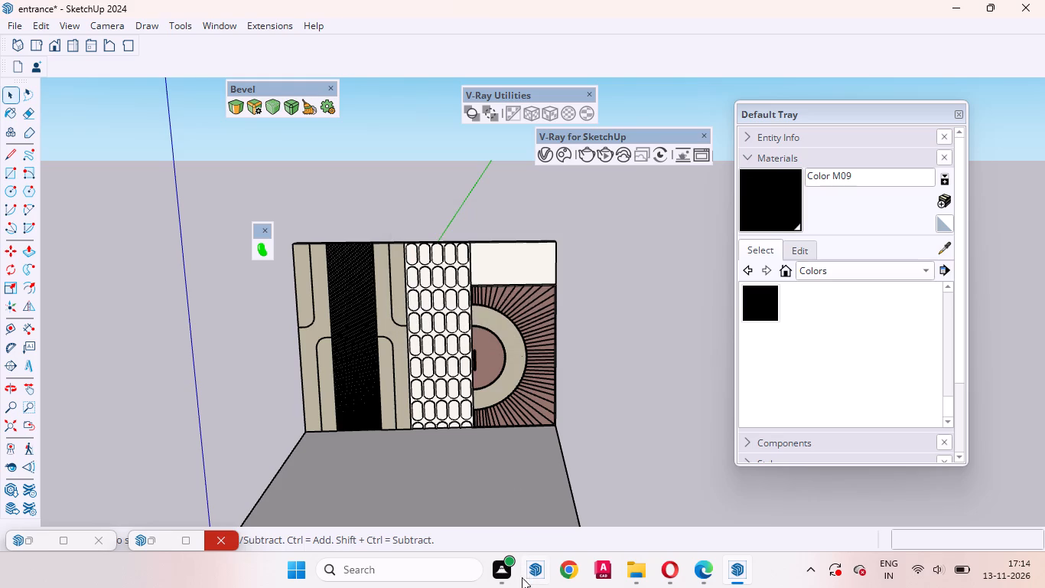
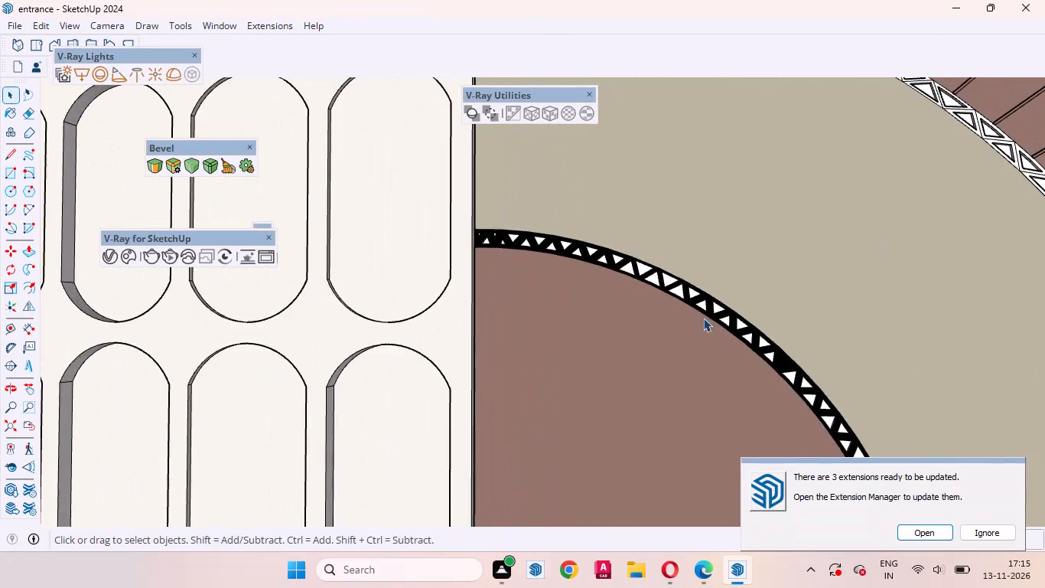
# Dismiss the notice about the available extension updates.
pyautogui.scroll(-9, 610, 318)
pyautogui.click(999, 531)
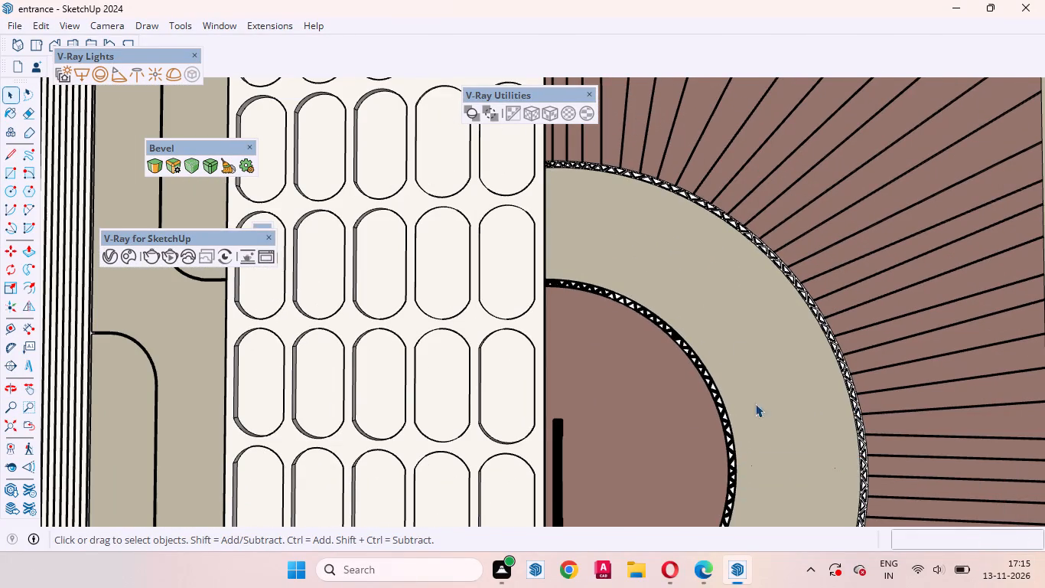
# Show the Default Tray with its materials and place it clear of the semicircular lattice bands.
pyautogui.scroll(-8, 757, 304)
pyautogui.scroll(-3, 748, 380)
pyautogui.scroll(14, 735, 458)
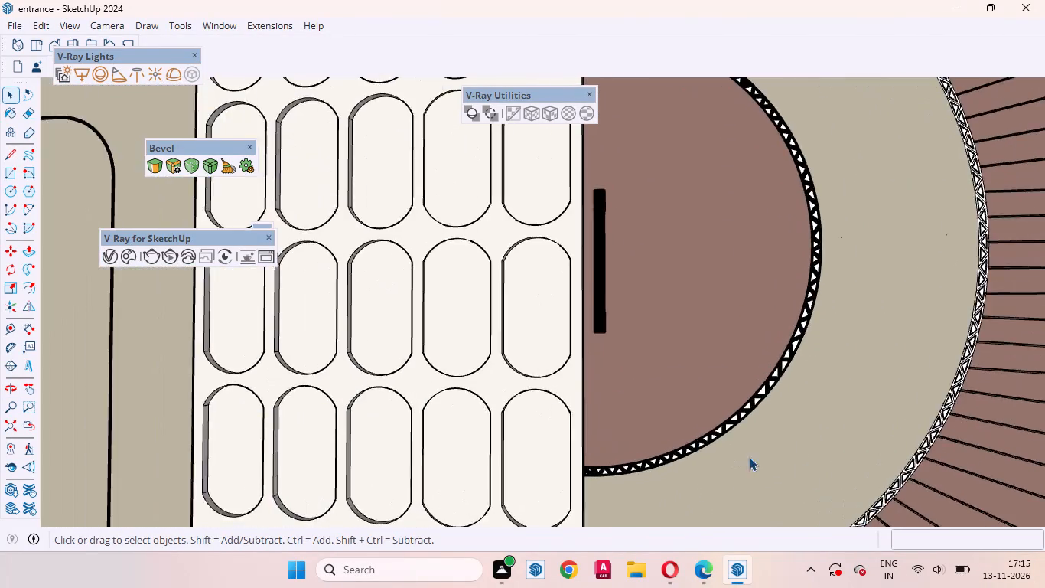
pyautogui.scroll(2, 749, 457)
pyautogui.moveTo(697, 460); pyautogui.dragTo(595, 482, button='middle')
pyautogui.scroll(1, 601, 483)
pyautogui.scroll(-8, 693, 434)
pyautogui.click(207, 24)
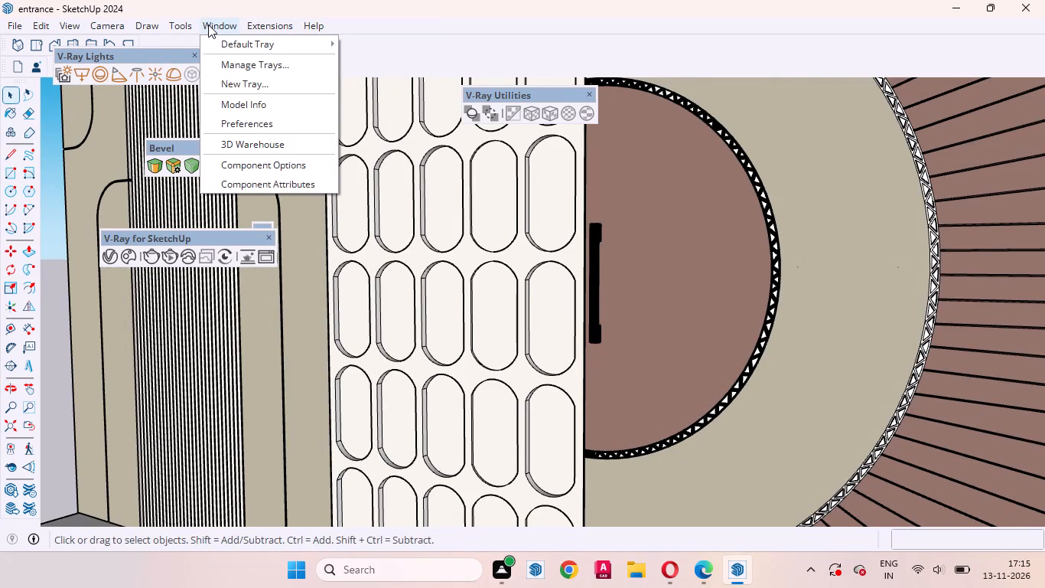
pyautogui.click(386, 45)
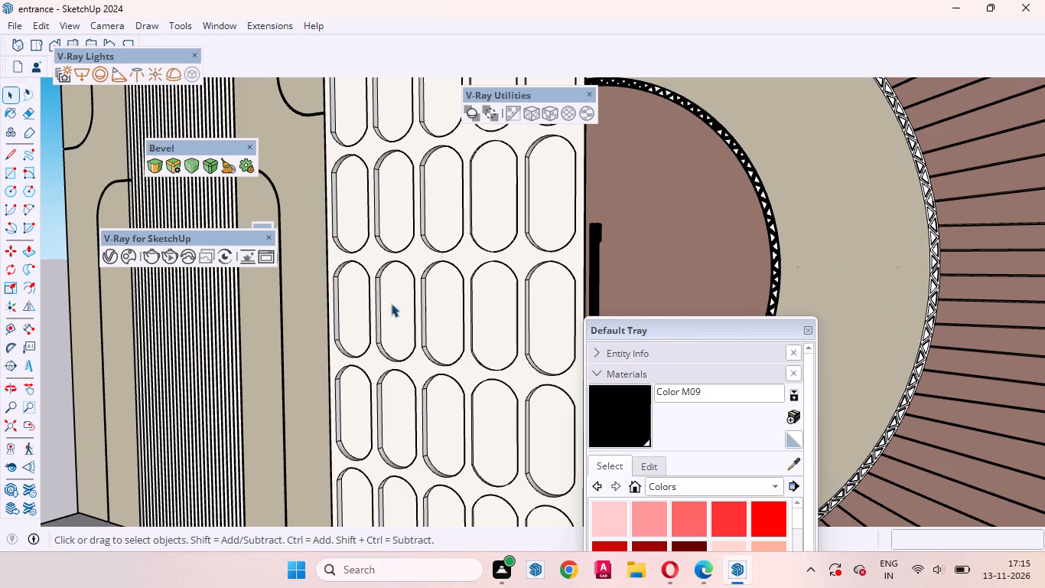
pyautogui.moveTo(725, 330); pyautogui.dragTo(726, 328)
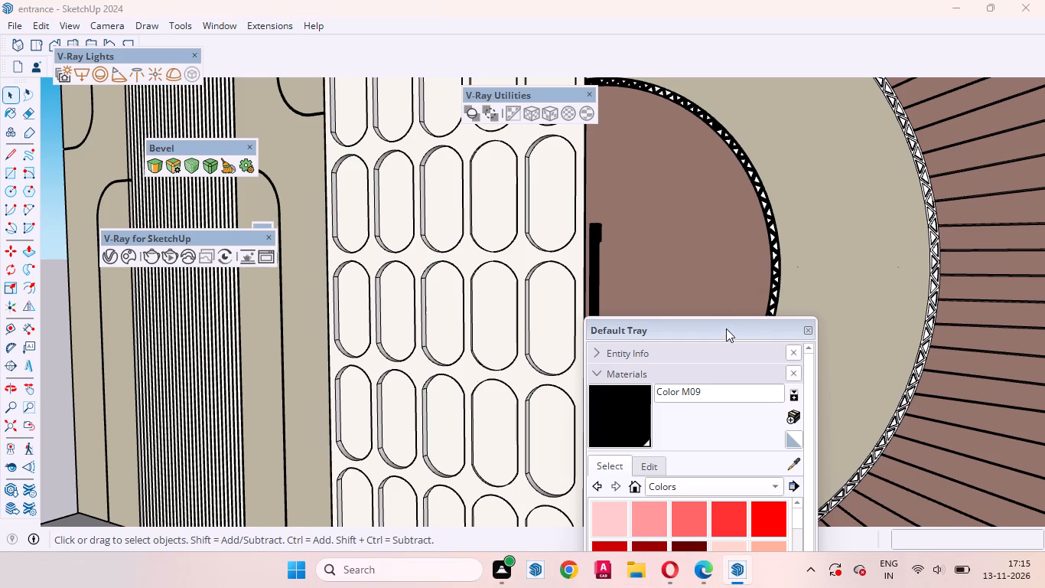
pyautogui.moveTo(726, 328); pyautogui.dragTo(1002, 266)
pyautogui.moveTo(526, 316); pyautogui.dragTo(1001, 334)
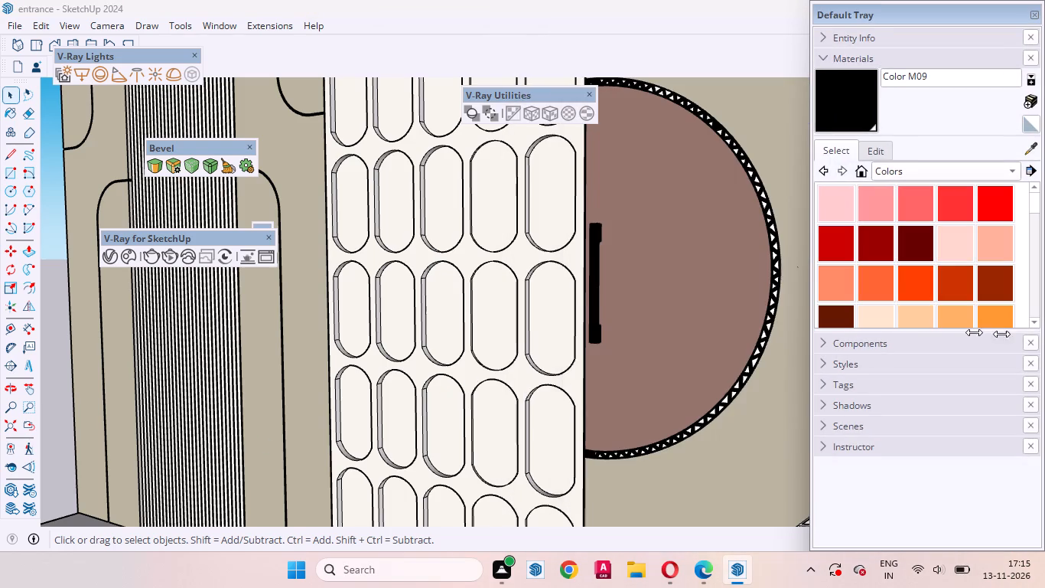
pyautogui.moveTo(1001, 334); pyautogui.dragTo(1044, 338)
# Open the entrance wall group containing the semicircular bands for editing.
pyautogui.scroll(-4, 705, 446)
pyautogui.scroll(4, 767, 449)
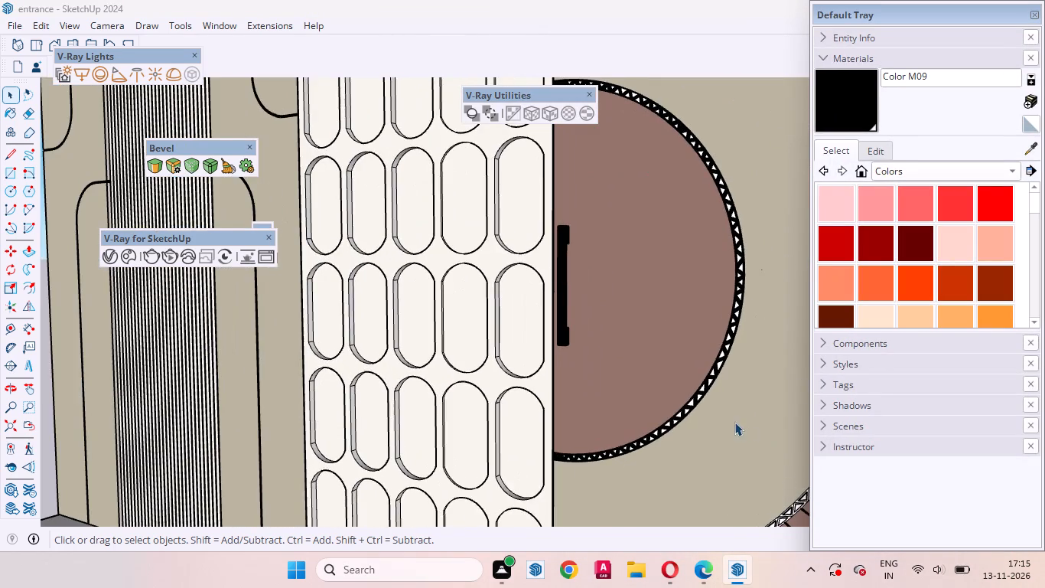
pyautogui.click(734, 421)
pyautogui.scroll(4, 701, 427)
pyautogui.doubleClick(702, 436)
# Push/Pull the beige ring face between the two lattice bands by 4 mm and repeat it on the inner semicircular face.
pyautogui.scroll(6, 522, 468)
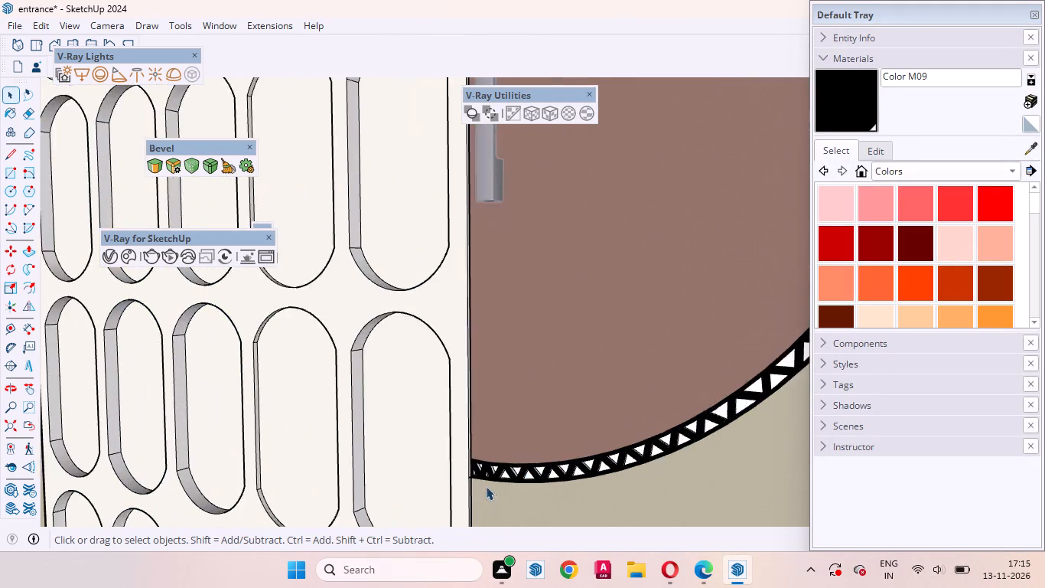
pyautogui.scroll(3, 486, 486)
pyautogui.moveTo(577, 478); pyautogui.dragTo(696, 460, button='middle')
pyautogui.scroll(-14, 449, 405)
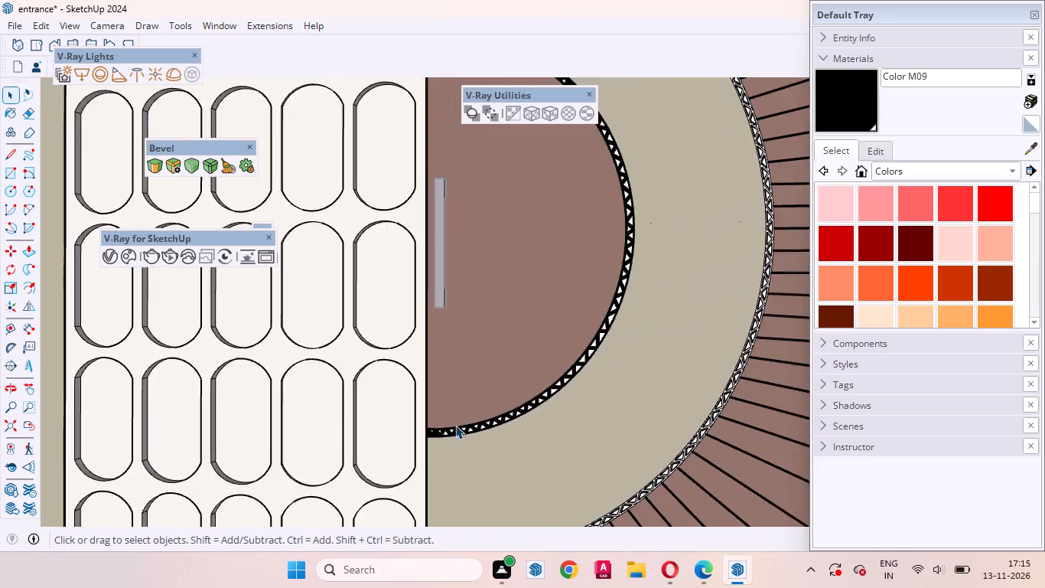
pyautogui.scroll(-8, 455, 425)
pyautogui.moveTo(545, 445); pyautogui.dragTo(615, 509, button='middle')
pyautogui.scroll(7, 543, 185)
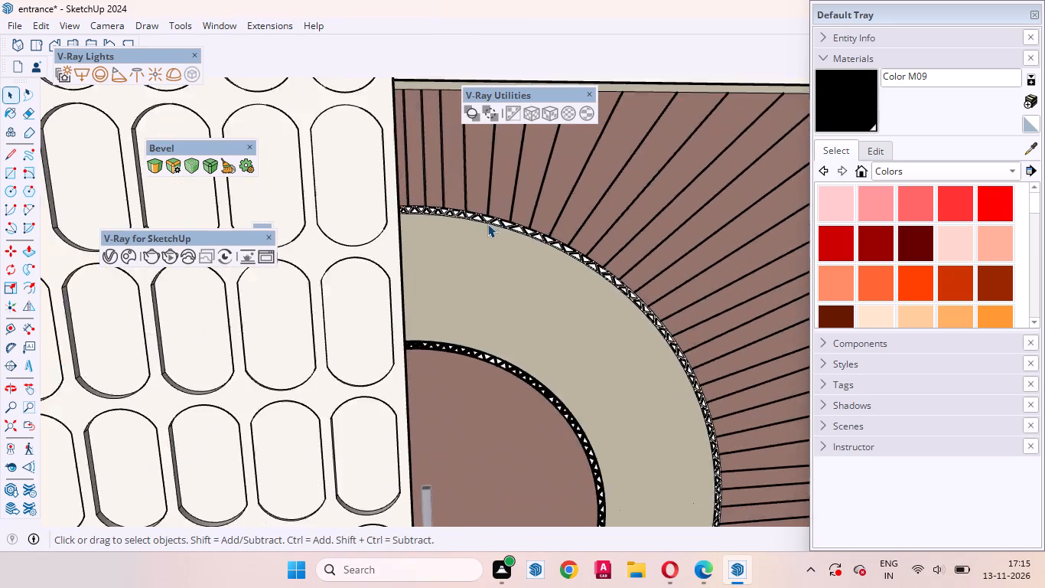
pyautogui.scroll(7, 487, 224)
pyautogui.scroll(-4, 411, 237)
pyautogui.scroll(11, 506, 361)
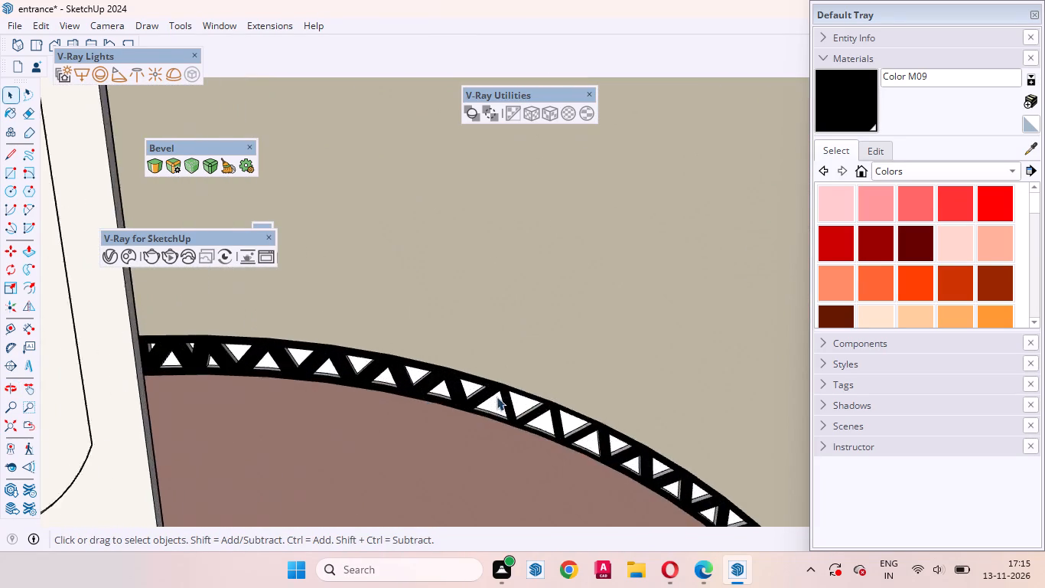
pyautogui.scroll(12, 496, 397)
pyautogui.moveTo(482, 397); pyautogui.dragTo(395, 358, button='middle')
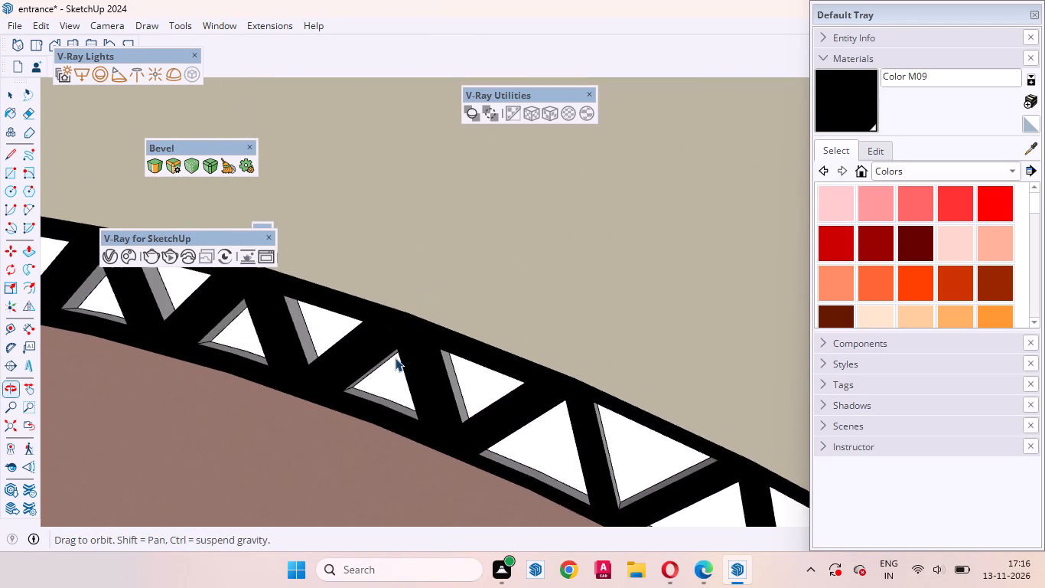
pyautogui.moveTo(395, 358); pyautogui.dragTo(384, 364, button='middle')
pyautogui.click(504, 270)
pyautogui.scroll(-20, 396, 375)
pyautogui.scroll(-2, 396, 375)
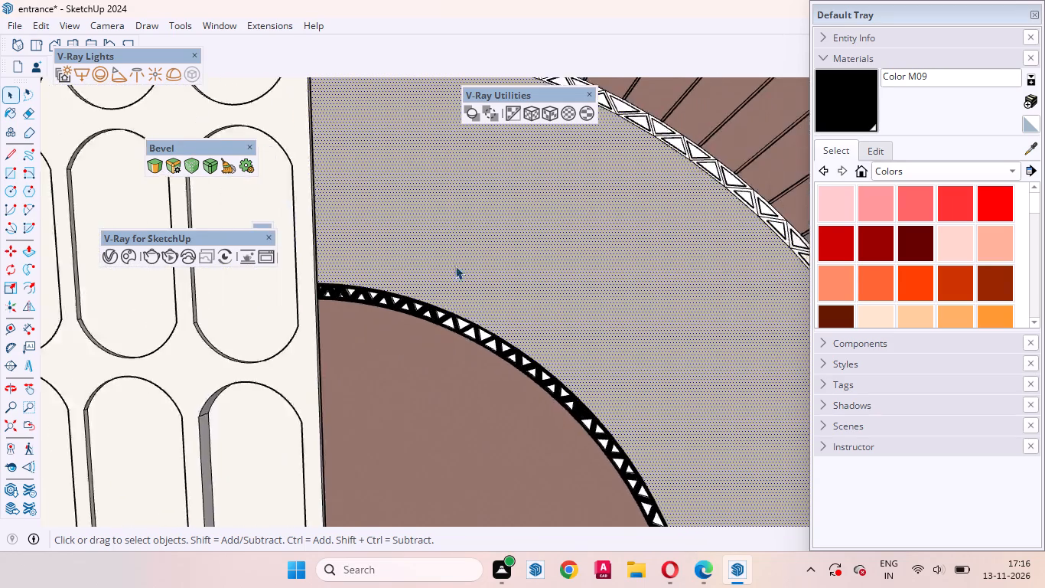
pyautogui.scroll(-6, 455, 266)
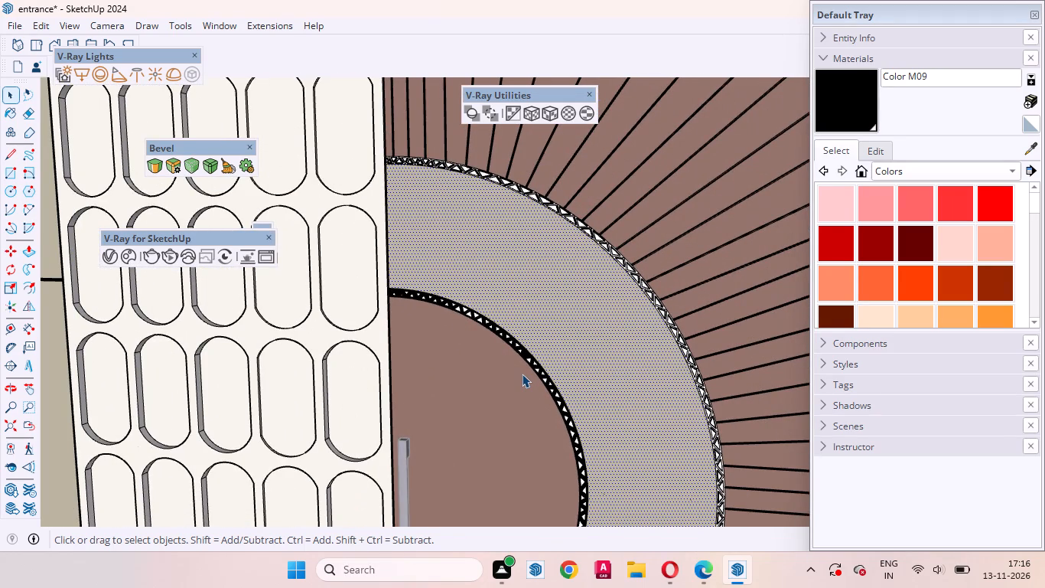
pyautogui.scroll(2, 557, 336)
pyautogui.press('p')
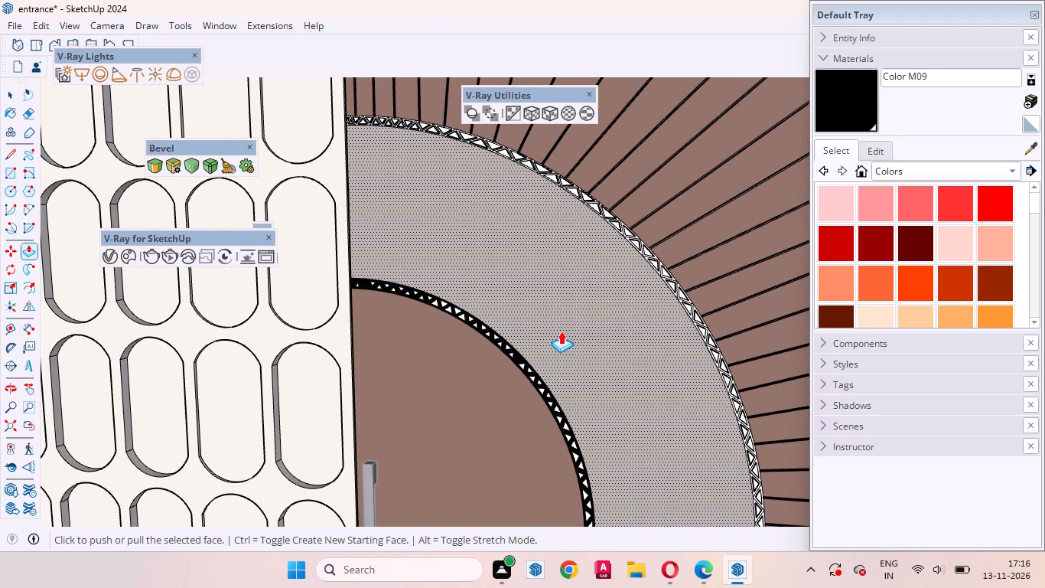
pyautogui.click(561, 331)
pyautogui.write('4mm')
pyautogui.press('Return')
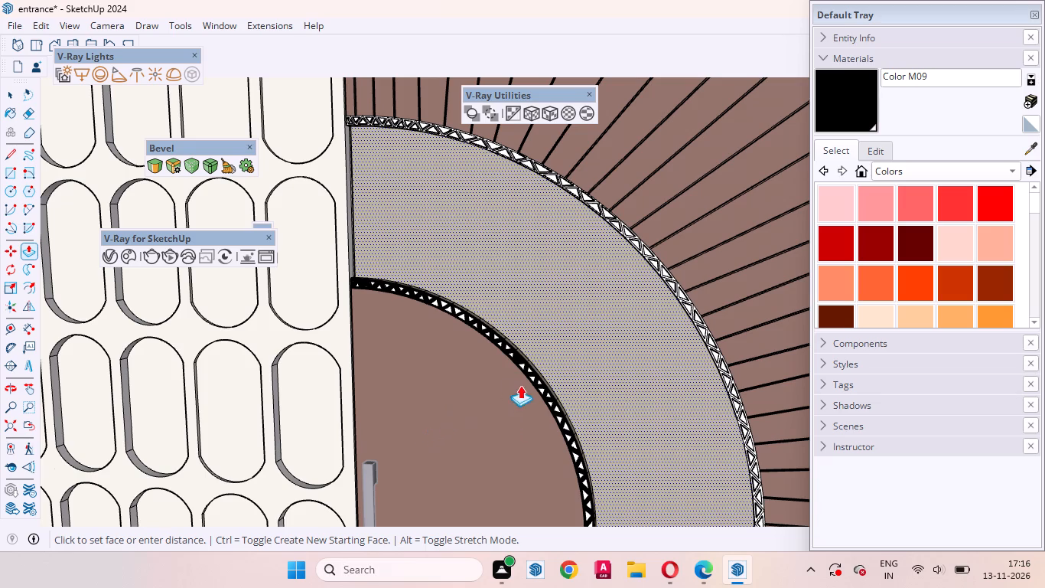
pyautogui.doubleClick(478, 428)
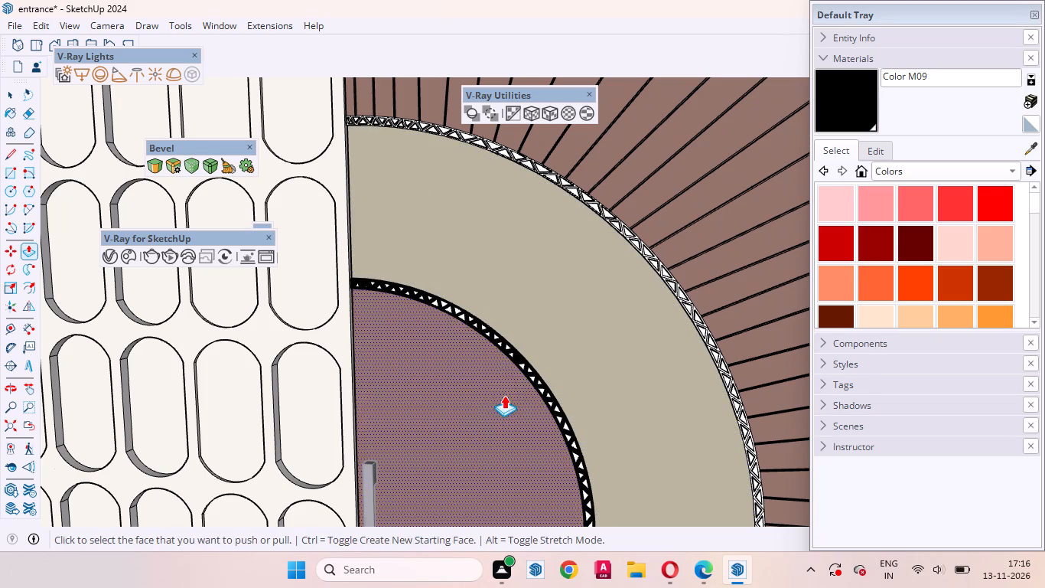
pyautogui.press('space')
# Paint the first beige side faces along the inner lattice band's outer edge, at its upper end, with black Color M09.
pyautogui.moveTo(527, 338); pyautogui.dragTo(305, 485, button='middle')
pyautogui.scroll(6, 407, 231)
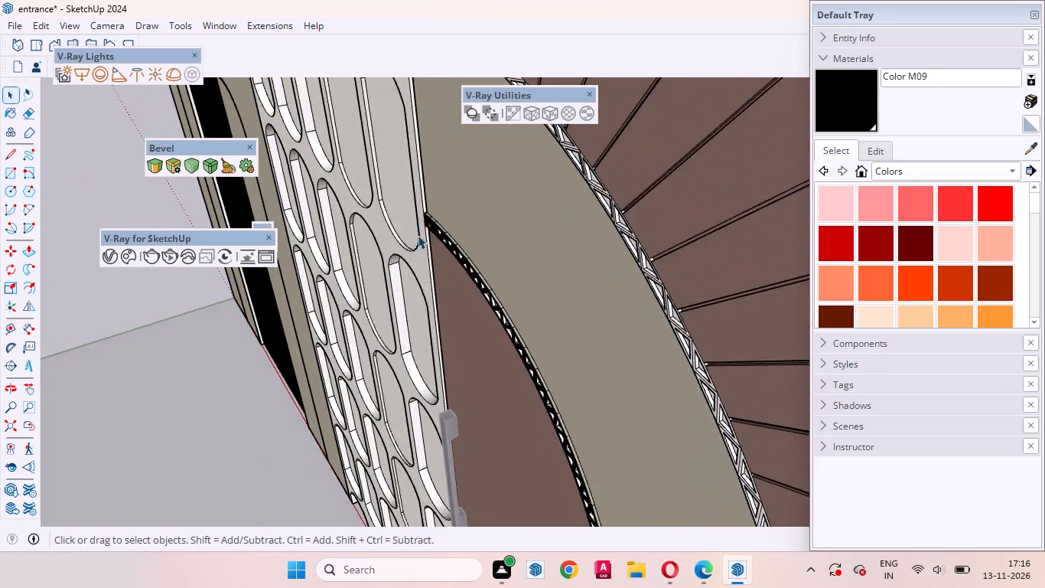
pyautogui.scroll(10, 418, 235)
pyautogui.click(478, 224)
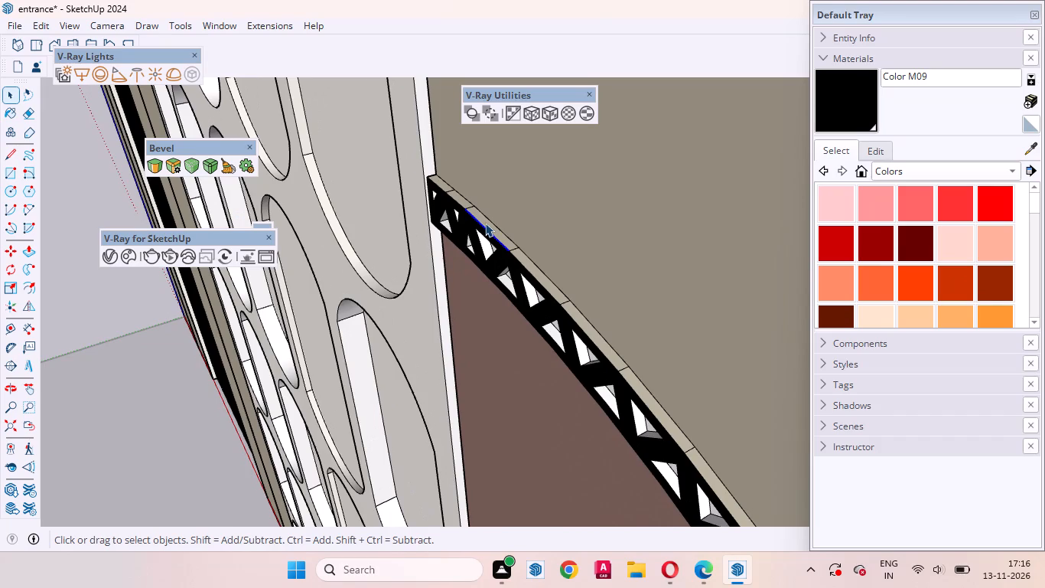
pyautogui.scroll(6, 485, 223)
pyautogui.click(489, 220)
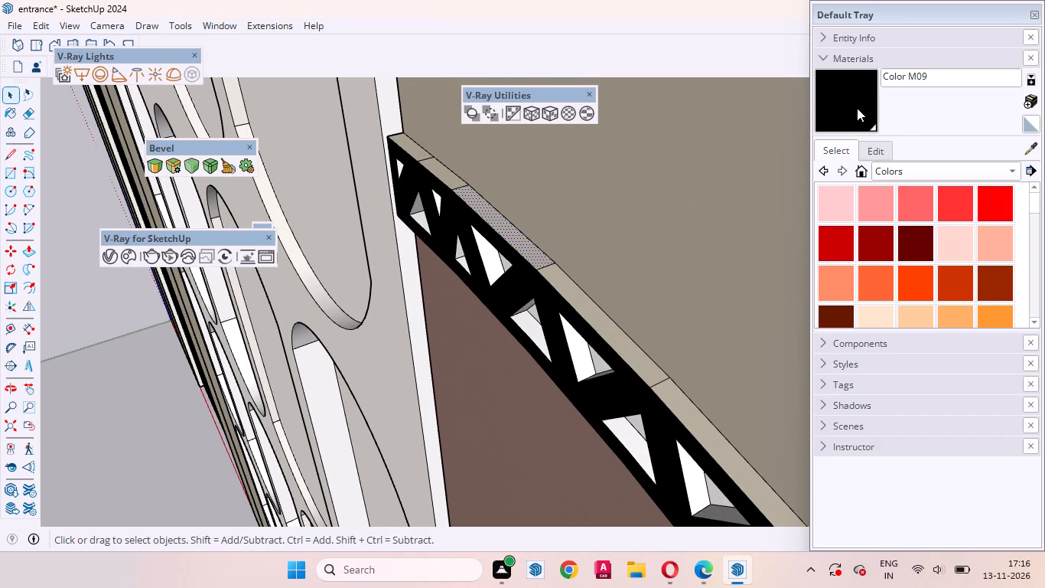
pyautogui.click(856, 108)
pyautogui.scroll(8, 452, 189)
pyautogui.click(444, 160)
pyautogui.click(377, 113)
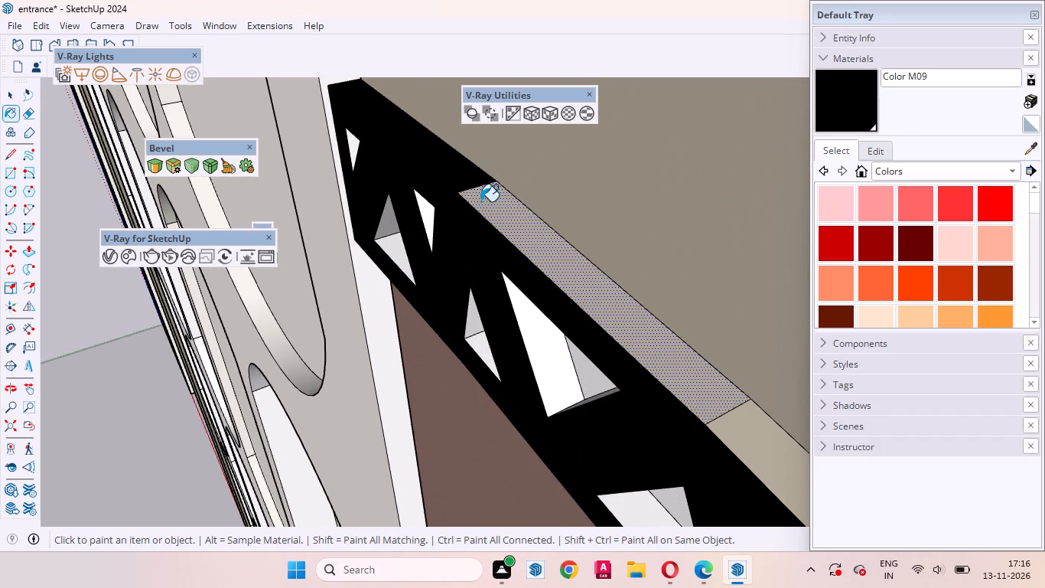
pyautogui.click(521, 218)
# Paint the following beige side faces down the inner lattice band's outer edge with black Color M09.
pyautogui.scroll(-13, 438, 206)
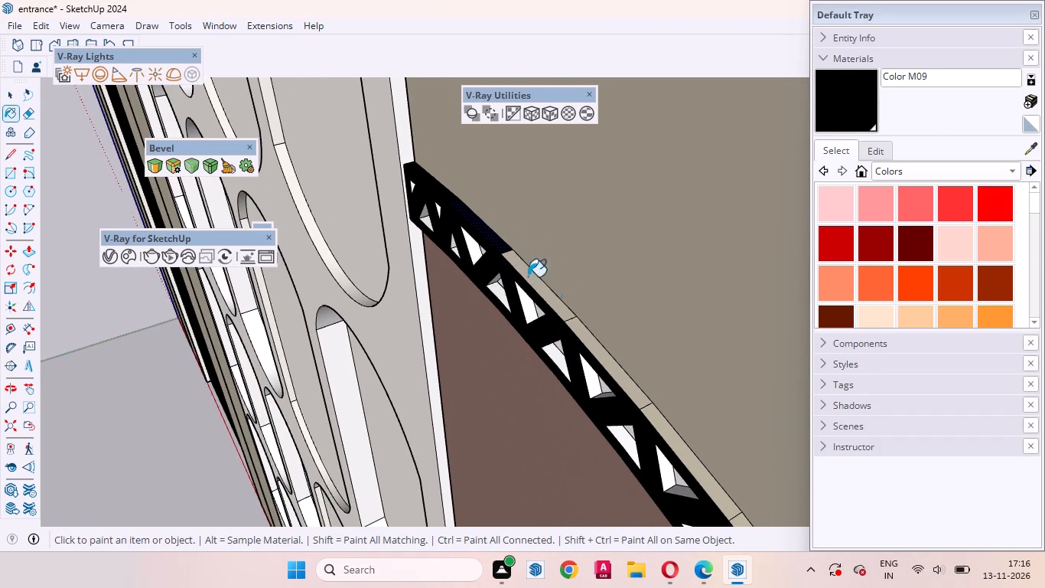
pyautogui.scroll(-5, 519, 269)
pyautogui.scroll(4, 525, 301)
pyautogui.click(529, 263)
pyautogui.scroll(8, 549, 309)
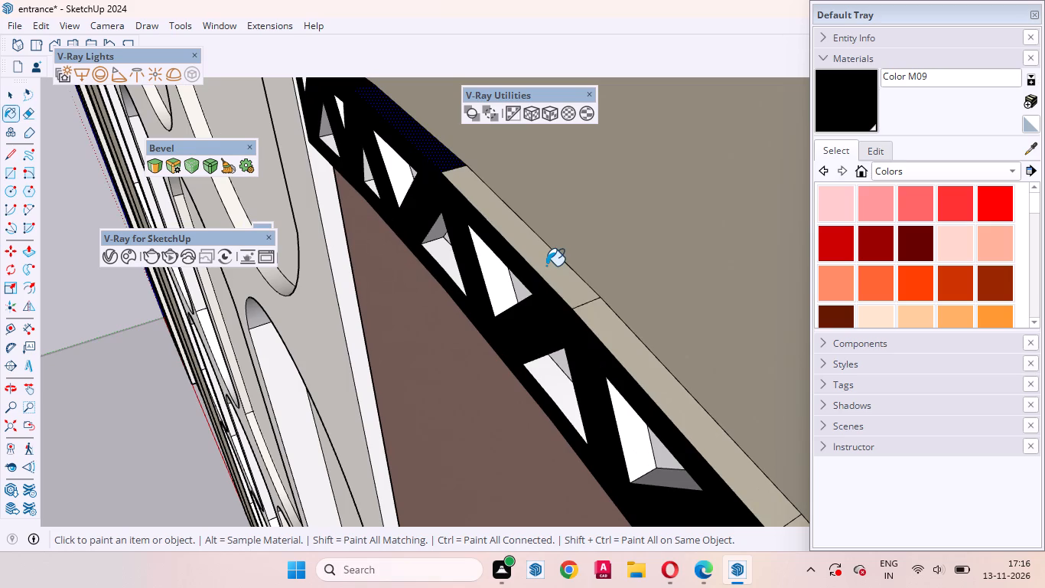
pyautogui.click(546, 266)
pyautogui.click(587, 318)
pyautogui.scroll(-13, 474, 262)
pyautogui.scroll(4, 521, 365)
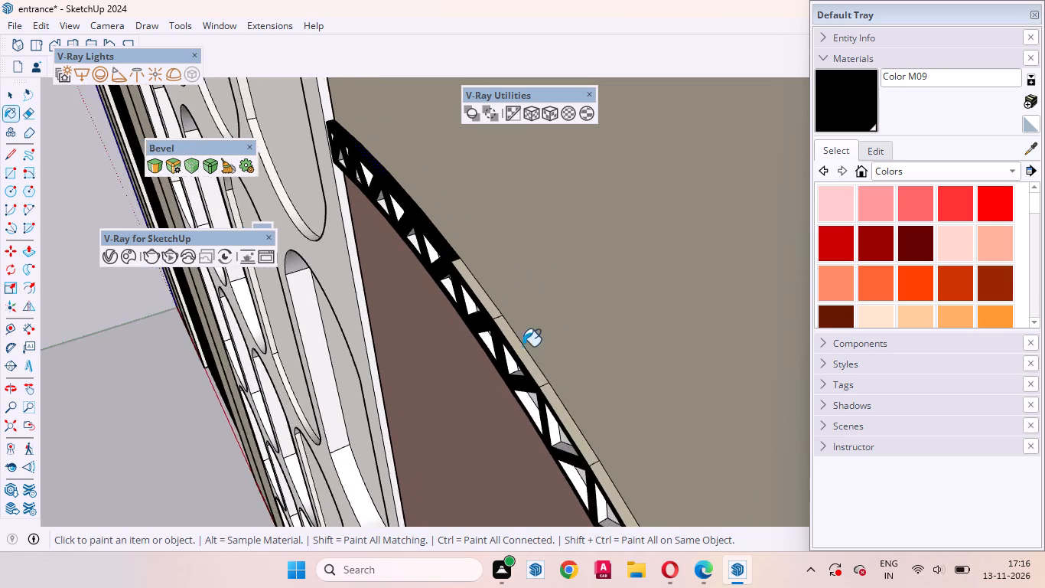
pyautogui.scroll(4, 522, 346)
pyautogui.click(478, 286)
pyautogui.click(503, 338)
pyautogui.click(578, 450)
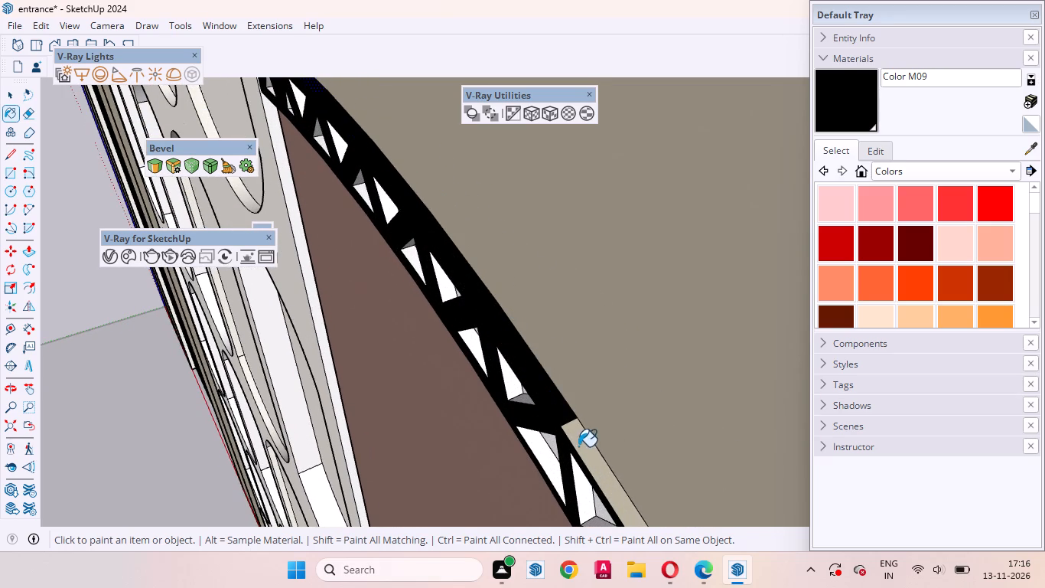
# Paint the beige side faces along the middle of the inner lattice band's outer edge black, working back up to the painted stretch.
pyautogui.scroll(-20, 500, 329)
pyautogui.scroll(6, 492, 394)
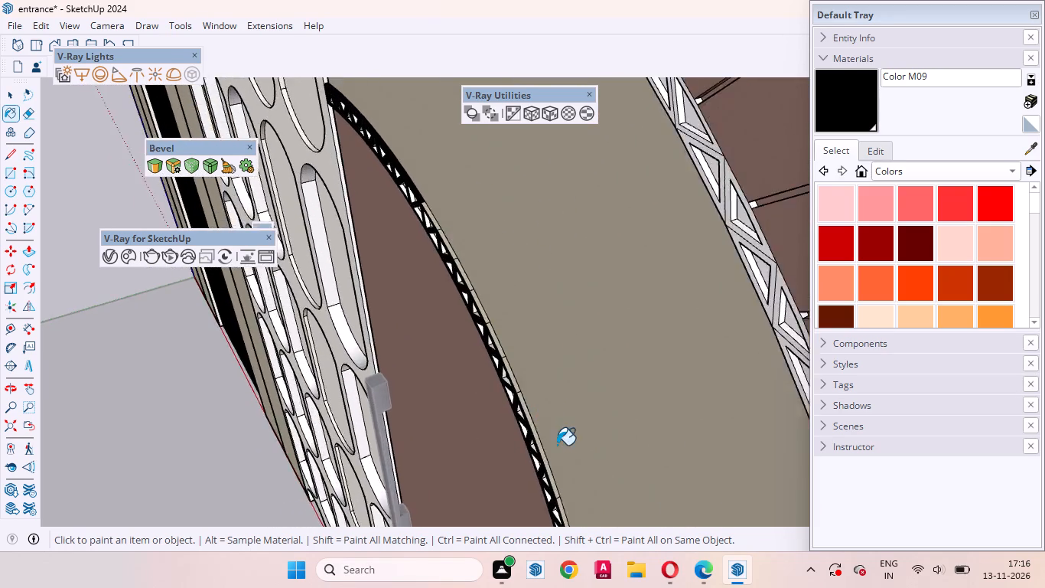
pyautogui.scroll(8, 557, 445)
pyautogui.click(506, 377)
pyautogui.click(487, 322)
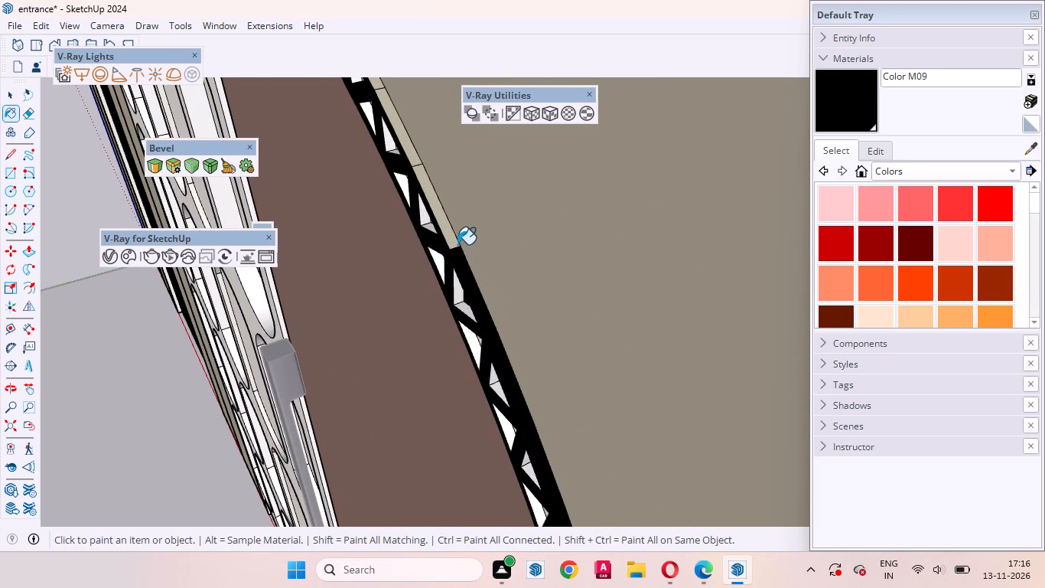
pyautogui.click(445, 224)
pyautogui.scroll(-8, 562, 431)
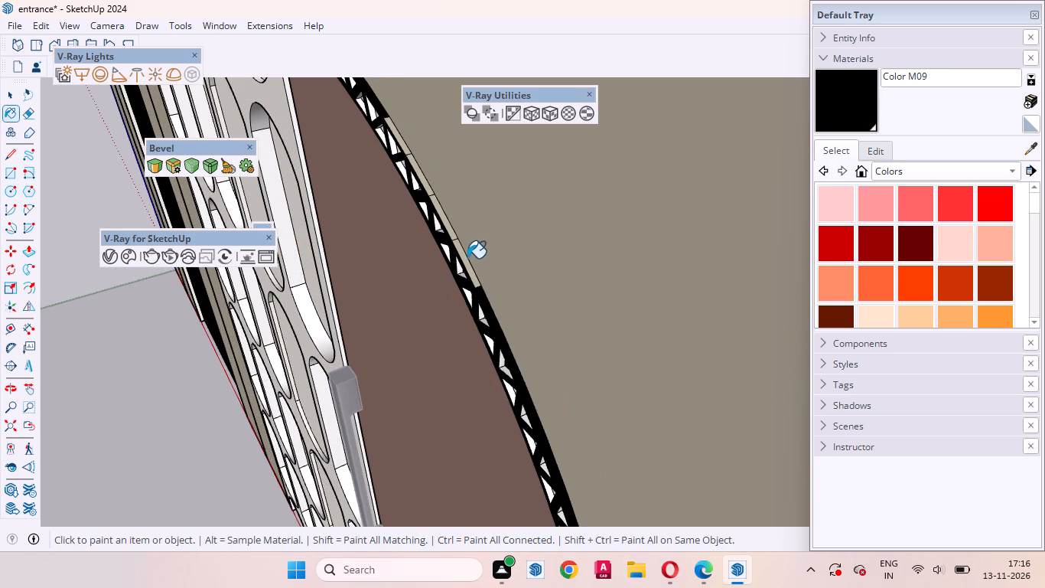
pyautogui.click(461, 253)
pyautogui.click(442, 214)
pyautogui.click(422, 181)
pyautogui.click(401, 142)
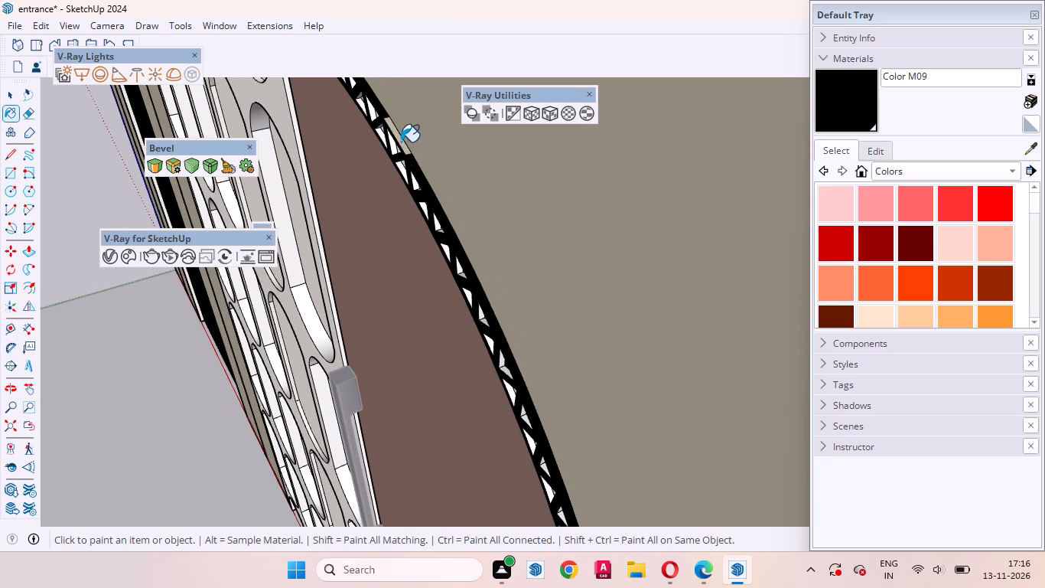
# Paint the beige side faces below the painted stretch on the inner lattice band's outer edge with black Color M09.
pyautogui.scroll(-7, 486, 265)
pyautogui.scroll(1, 496, 254)
pyautogui.scroll(-5, 501, 248)
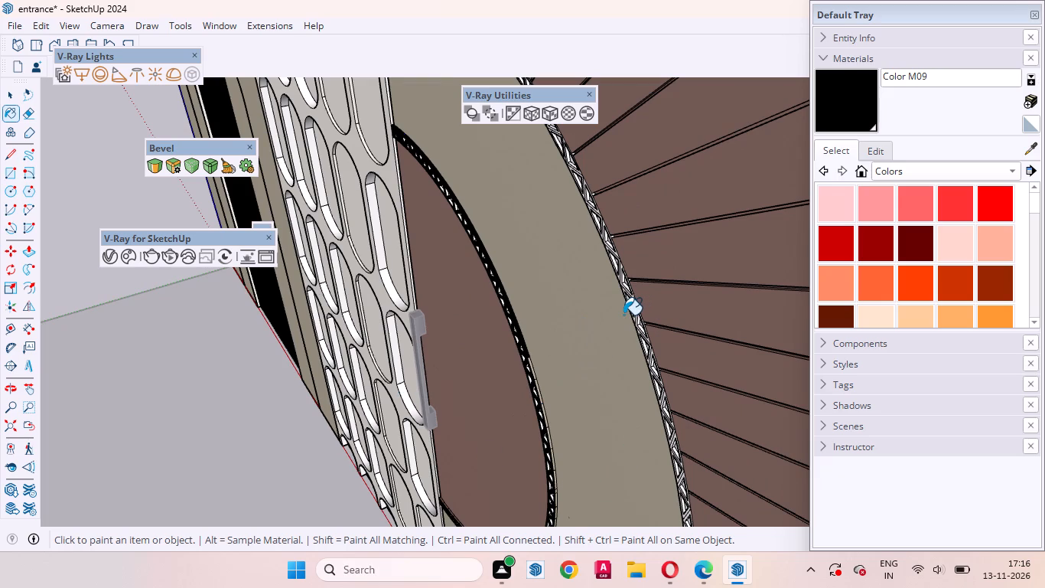
pyautogui.scroll(-1, 513, 374)
pyautogui.scroll(16, 516, 382)
pyautogui.click(552, 325)
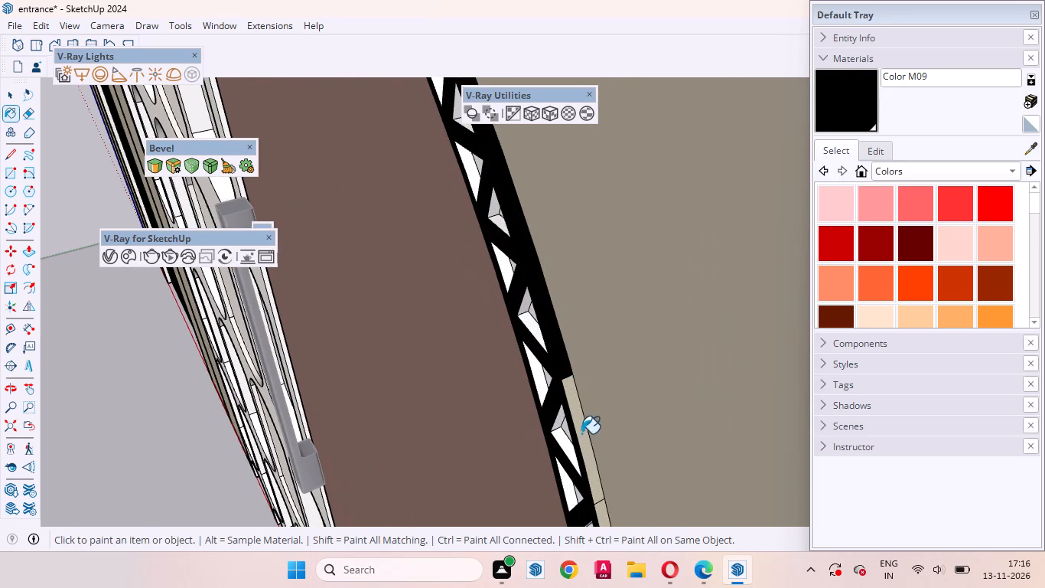
pyautogui.click(582, 423)
pyautogui.scroll(-11, 519, 307)
pyautogui.scroll(1, 457, 171)
pyautogui.scroll(-1, 461, 174)
pyautogui.scroll(13, 526, 456)
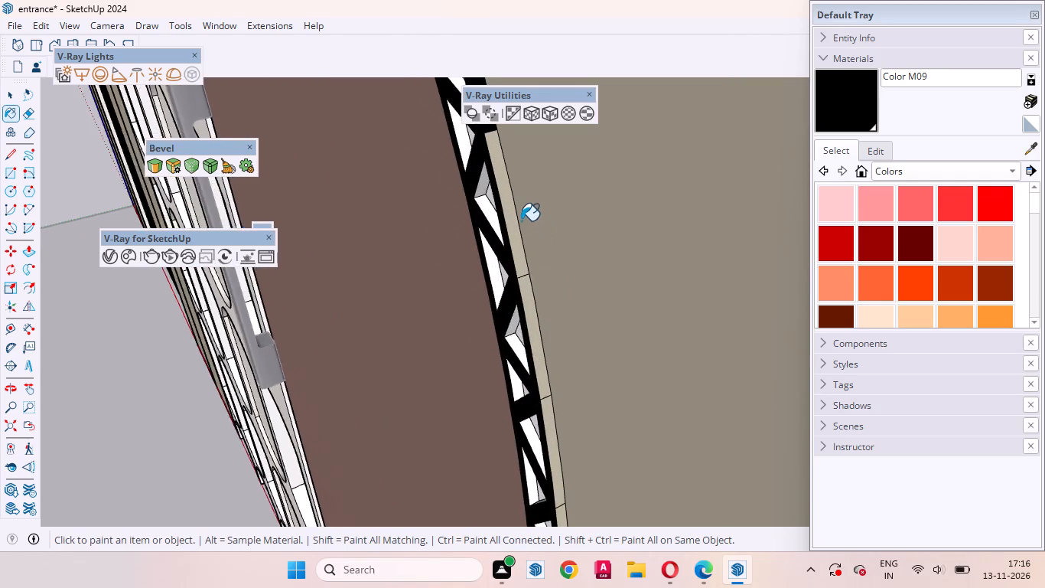
pyautogui.click(509, 226)
pyautogui.click(530, 339)
# Paint the following beige side faces black down the steep part of the inner lattice band's outer edge.
pyautogui.scroll(-9, 517, 279)
pyautogui.scroll(2, 533, 439)
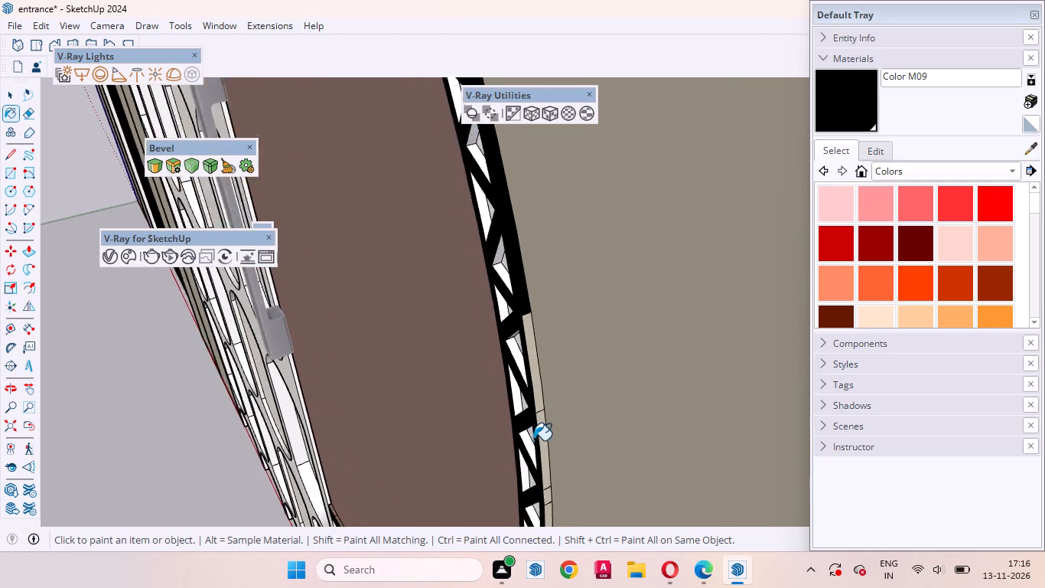
pyautogui.scroll(6, 533, 440)
pyautogui.click(536, 335)
pyautogui.click(546, 433)
pyautogui.scroll(-8, 522, 317)
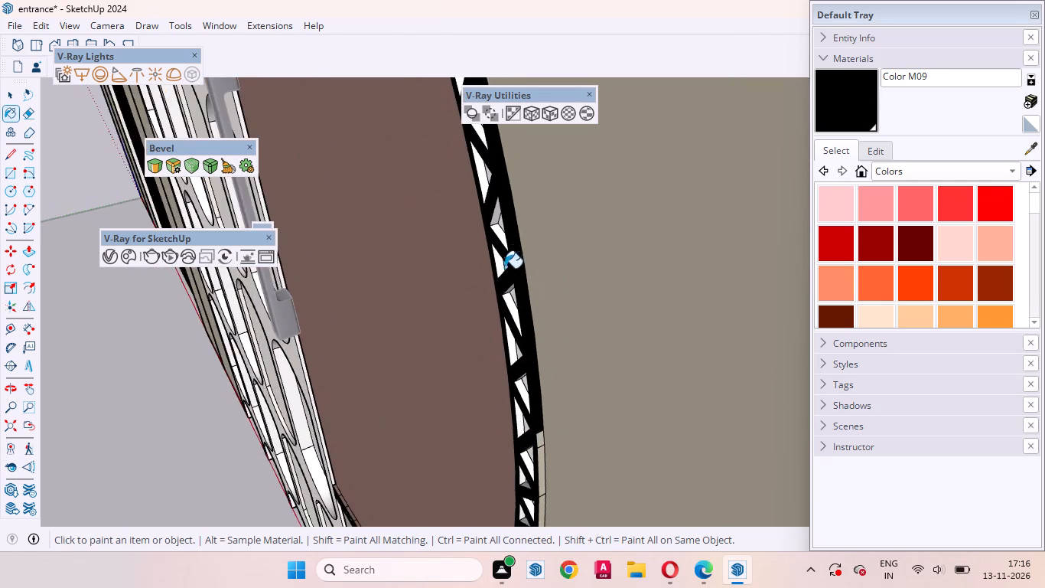
pyautogui.scroll(-3, 504, 268)
pyautogui.scroll(9, 543, 482)
pyautogui.click(523, 234)
pyautogui.click(531, 285)
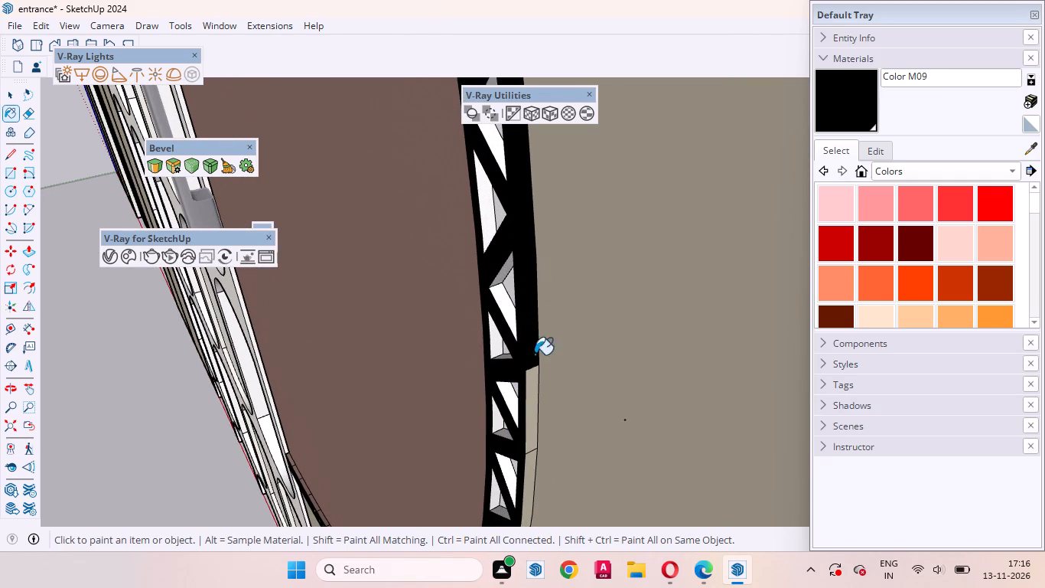
pyautogui.click(532, 413)
pyautogui.click(532, 466)
# Paint the beige side faces black where the inner lattice band's outer edge starts to curve inward at its lower part.
pyautogui.scroll(-7, 526, 299)
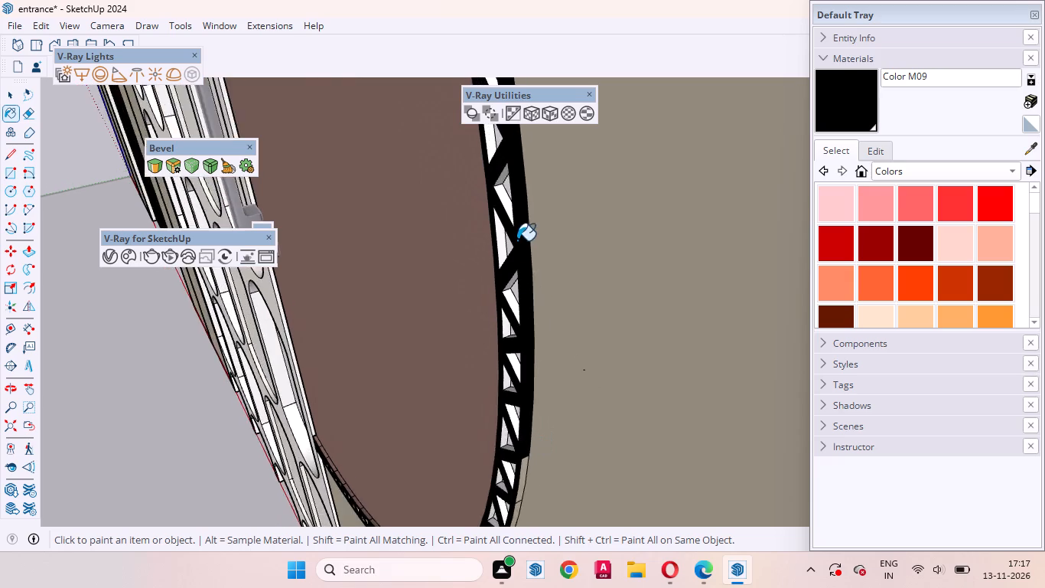
pyautogui.scroll(-2, 517, 240)
pyautogui.scroll(9, 500, 447)
pyautogui.click(553, 377)
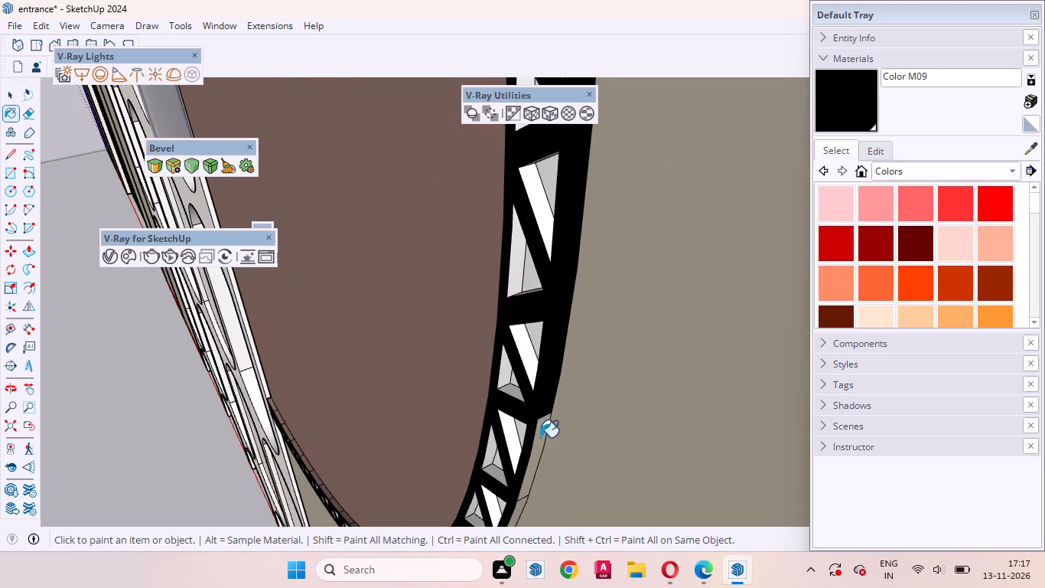
pyautogui.click(540, 438)
pyautogui.scroll(-8, 555, 311)
pyautogui.scroll(11, 565, 490)
pyautogui.click(519, 362)
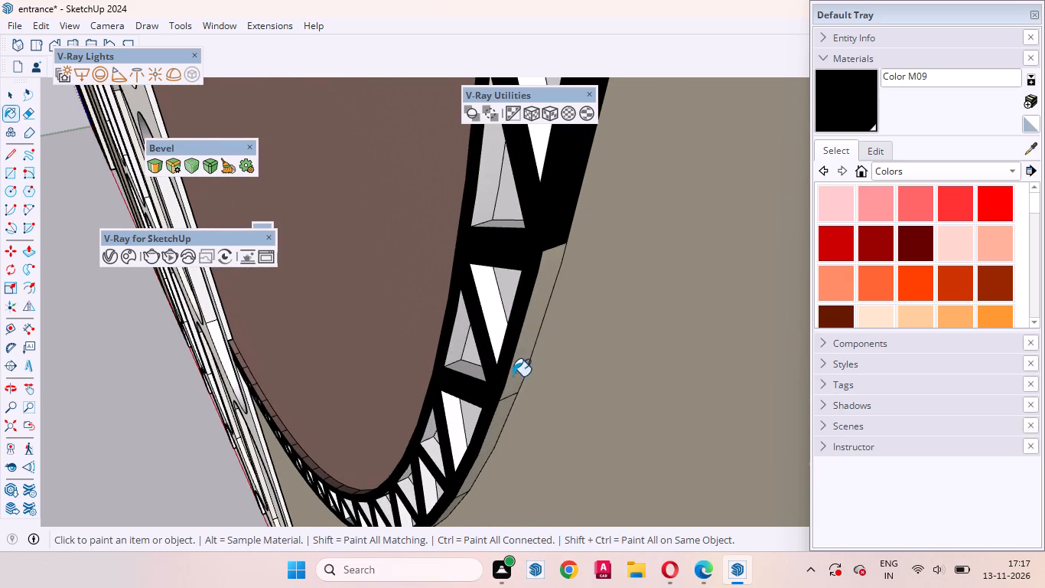
pyautogui.click(495, 436)
# Paint the next two beige side faces on the lower curve of the inner lattice band's outer edge black.
pyautogui.scroll(-8, 571, 335)
pyautogui.scroll(1, 478, 486)
pyautogui.moveTo(477, 486); pyautogui.dragTo(468, 367, button='middle')
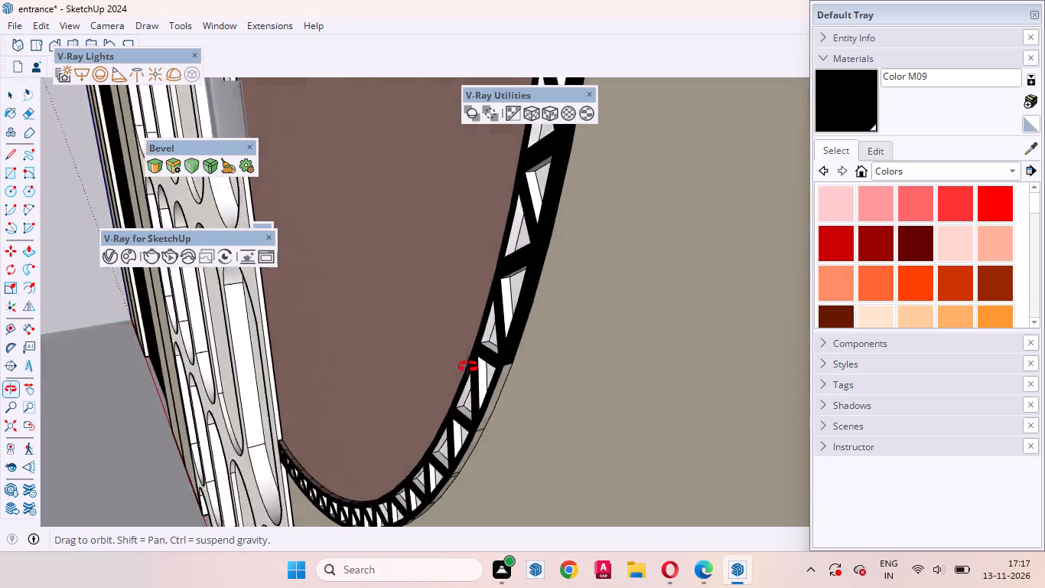
pyautogui.moveTo(468, 367); pyautogui.dragTo(464, 350, button='middle')
pyautogui.scroll(3, 497, 367)
pyautogui.click(497, 368)
pyautogui.click(469, 457)
# Paint the remaining beige gap and the next side faces further down the lattice band's lower outer curve black.
pyautogui.scroll(-3, 561, 347)
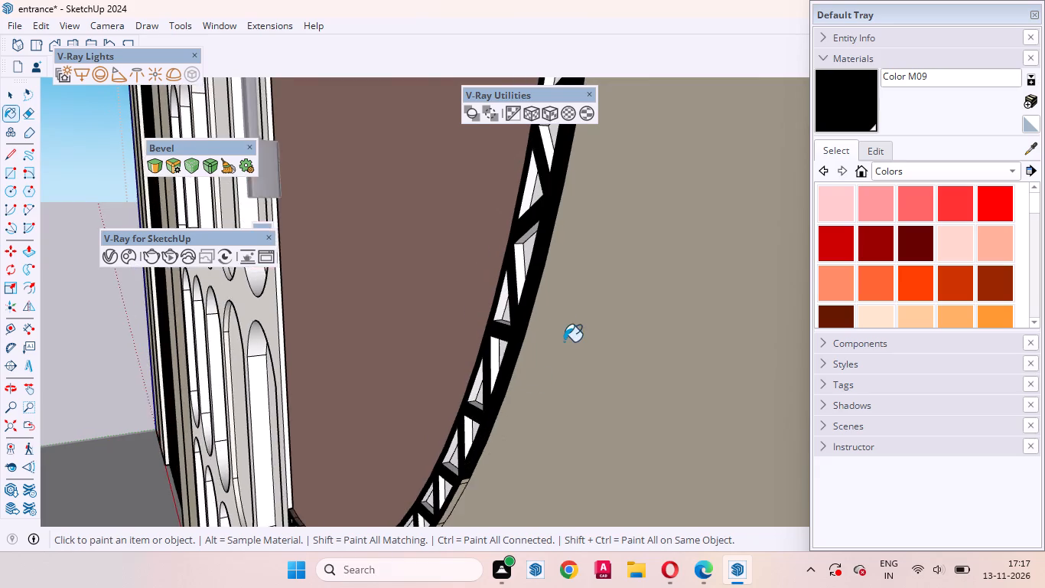
pyautogui.scroll(-8, 564, 341)
pyautogui.scroll(18, 562, 283)
pyautogui.click(491, 383)
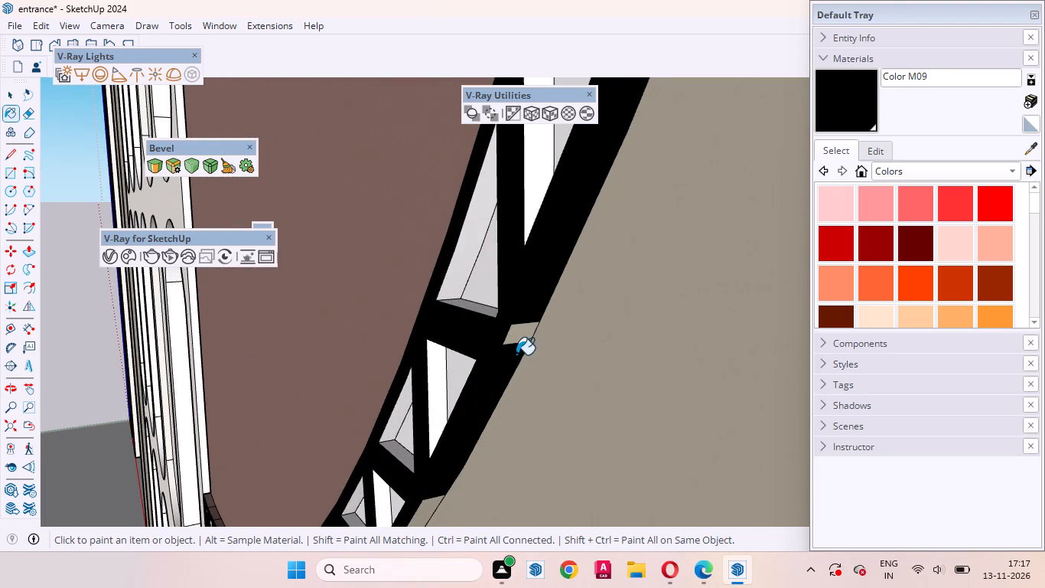
pyautogui.click(519, 339)
pyautogui.scroll(-8, 554, 305)
pyautogui.scroll(8, 468, 495)
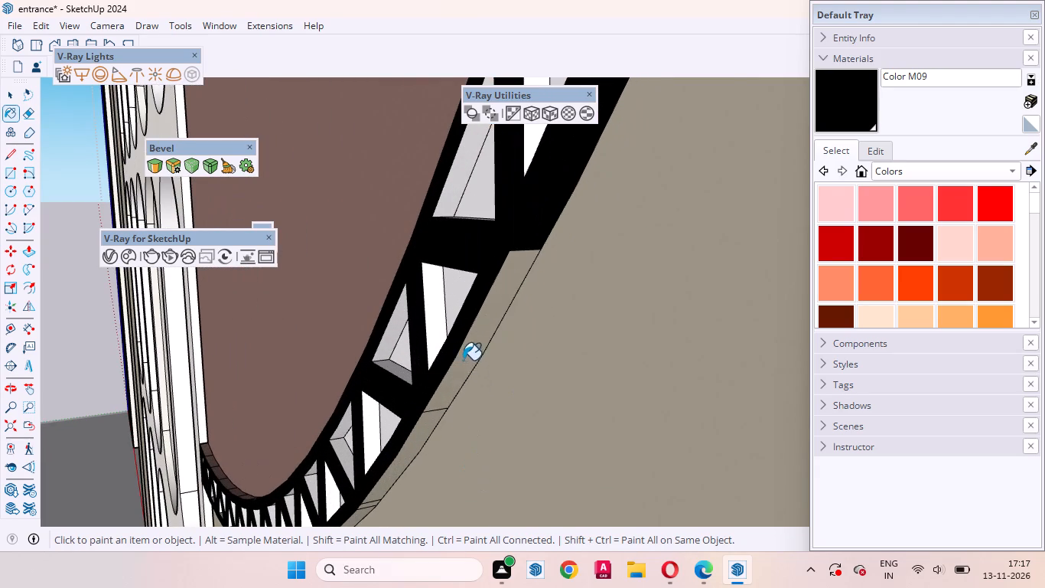
pyautogui.click(463, 360)
pyautogui.click(420, 441)
# Paint the beige side faces black from the lattice band's lower end at the perforated panel upward along its outer edge.
pyautogui.scroll(-4, 546, 360)
pyautogui.scroll(-7, 594, 268)
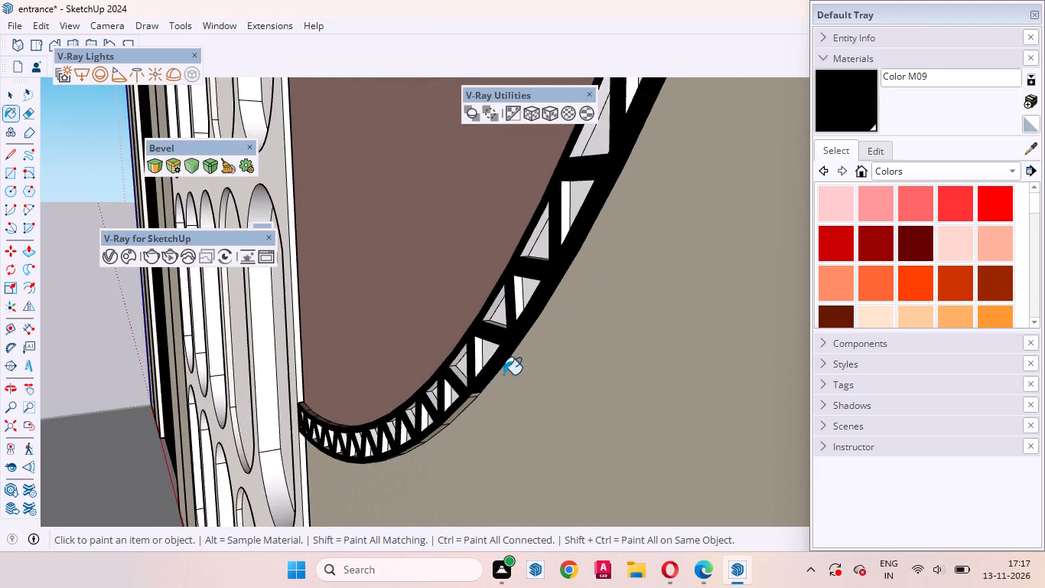
pyautogui.moveTo(503, 374); pyautogui.dragTo(509, 185, button='middle')
pyautogui.scroll(-11, 482, 259)
pyautogui.scroll(3, 402, 385)
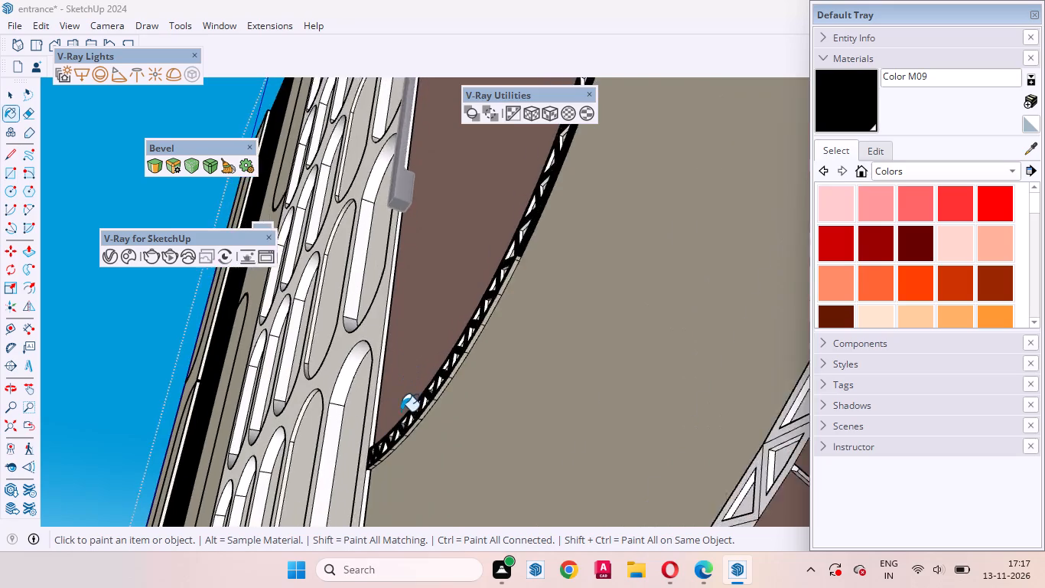
pyautogui.scroll(12, 401, 411)
pyautogui.moveTo(377, 477); pyautogui.dragTo(388, 383, button='middle')
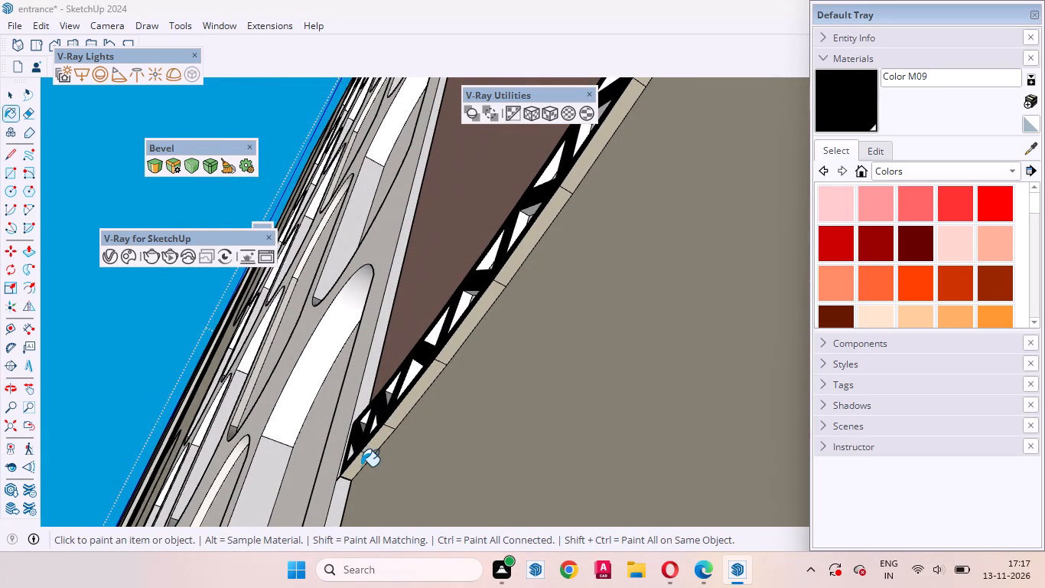
pyautogui.click(361, 466)
pyautogui.click(381, 440)
pyautogui.click(398, 420)
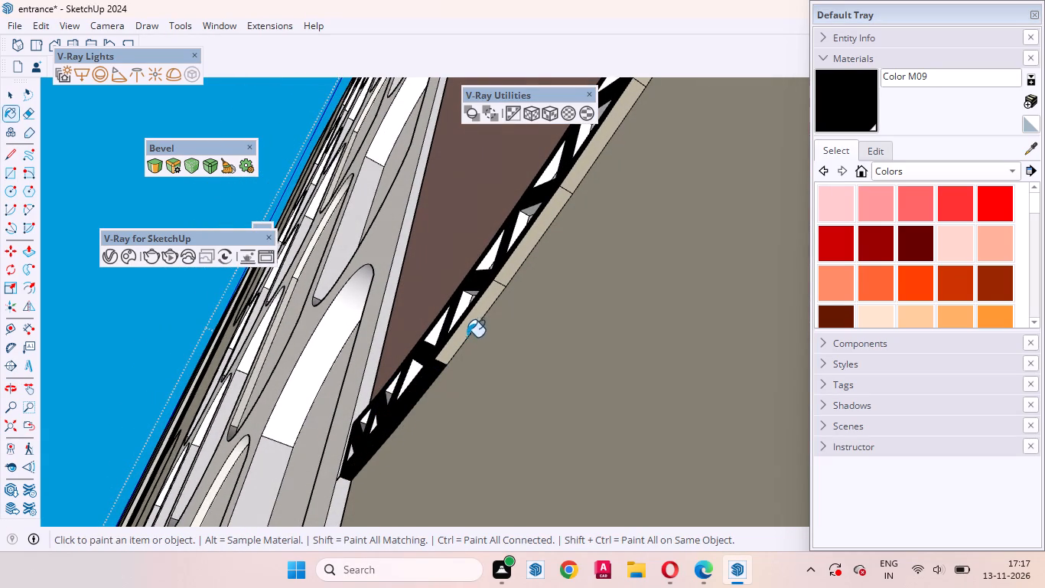
pyautogui.click(467, 332)
pyautogui.moveTo(440, 416); pyautogui.dragTo(402, 507, button='middle')
pyautogui.click(526, 247)
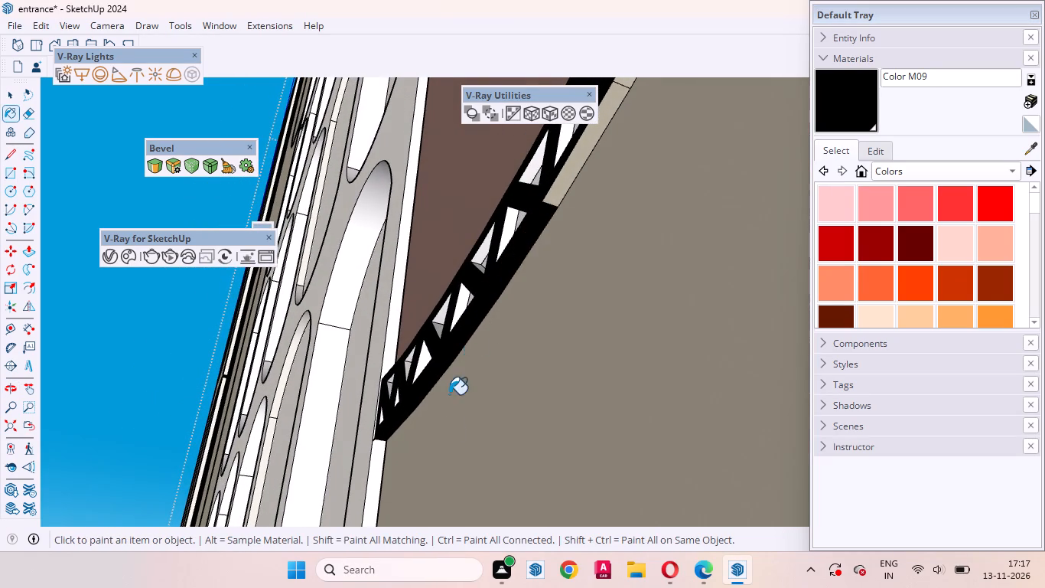
# Paint the next beige side faces on the outer edge black, working up from the band's lower end.
pyautogui.scroll(-3, 441, 452)
pyautogui.scroll(1, 439, 473)
pyautogui.scroll(-4, 435, 493)
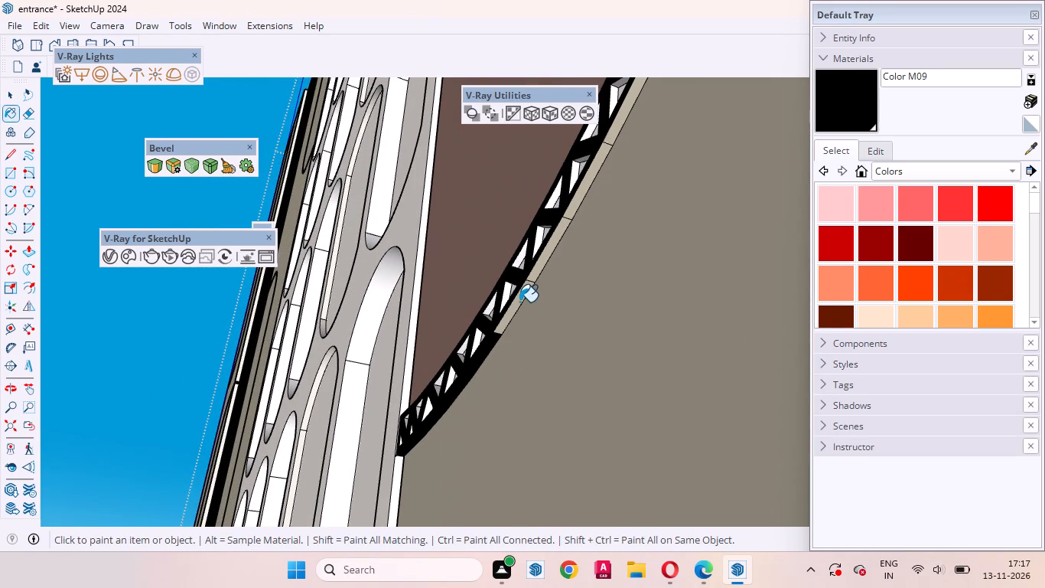
pyautogui.click(519, 302)
pyautogui.click(539, 266)
pyautogui.scroll(-5, 444, 452)
pyautogui.scroll(4, 542, 318)
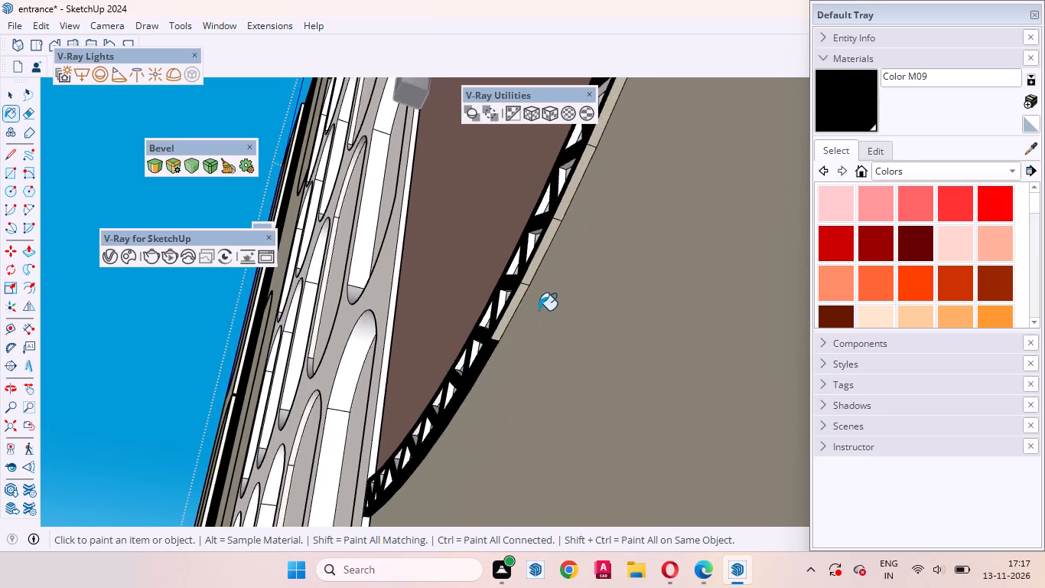
pyautogui.scroll(4, 539, 310)
pyautogui.click(510, 291)
pyautogui.click(531, 247)
# Paint the last beige side faces left between the black stretches of the lattice band's outer edge with Color M09.
pyautogui.scroll(-9, 463, 385)
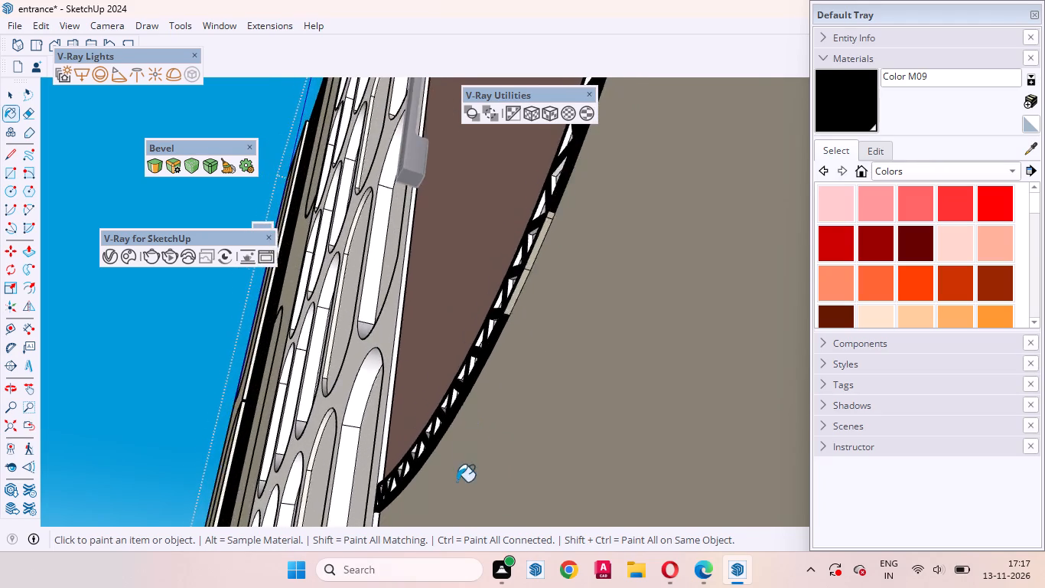
pyautogui.scroll(-1, 457, 482)
pyautogui.scroll(11, 522, 245)
pyautogui.click(514, 302)
pyautogui.scroll(6, 538, 230)
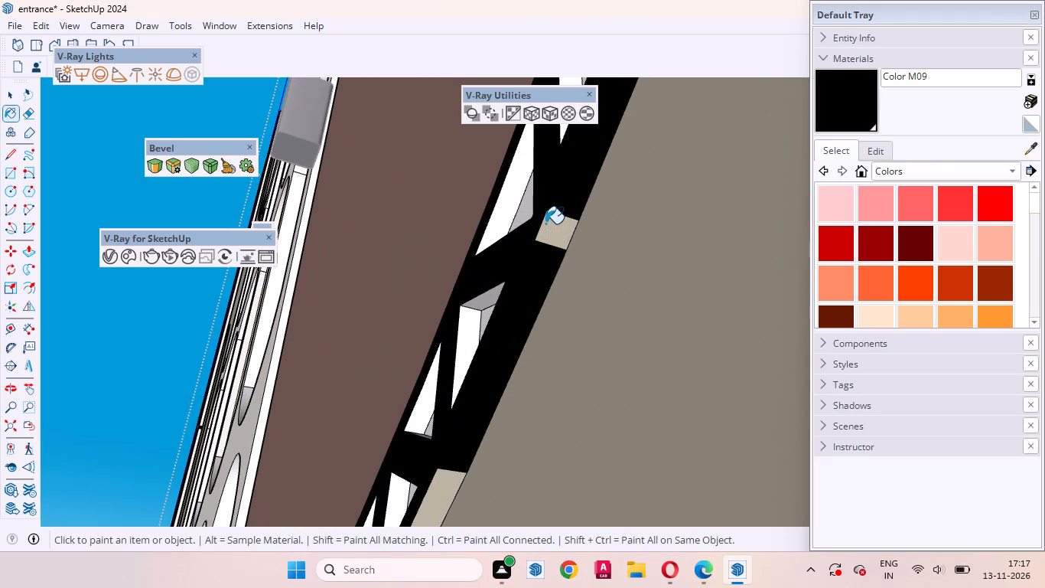
pyautogui.click(550, 230)
pyautogui.scroll(-5, 565, 265)
pyautogui.scroll(1, 579, 238)
pyautogui.scroll(-2, 579, 238)
pyautogui.click(485, 421)
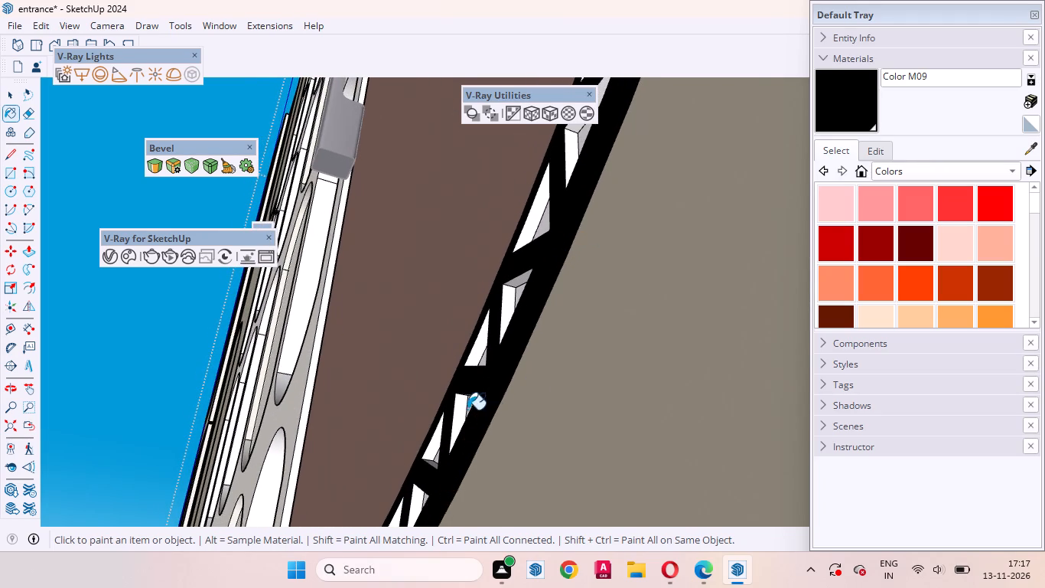
# Paint the first two brown side faces along the inner lattice band's inner edge with black Color M09.
pyautogui.moveTo(479, 428); pyautogui.dragTo(757, 587, button='middle')
pyautogui.scroll(-3, 369, 158)
pyautogui.moveTo(384, 242); pyautogui.dragTo(671, 474, button='middle')
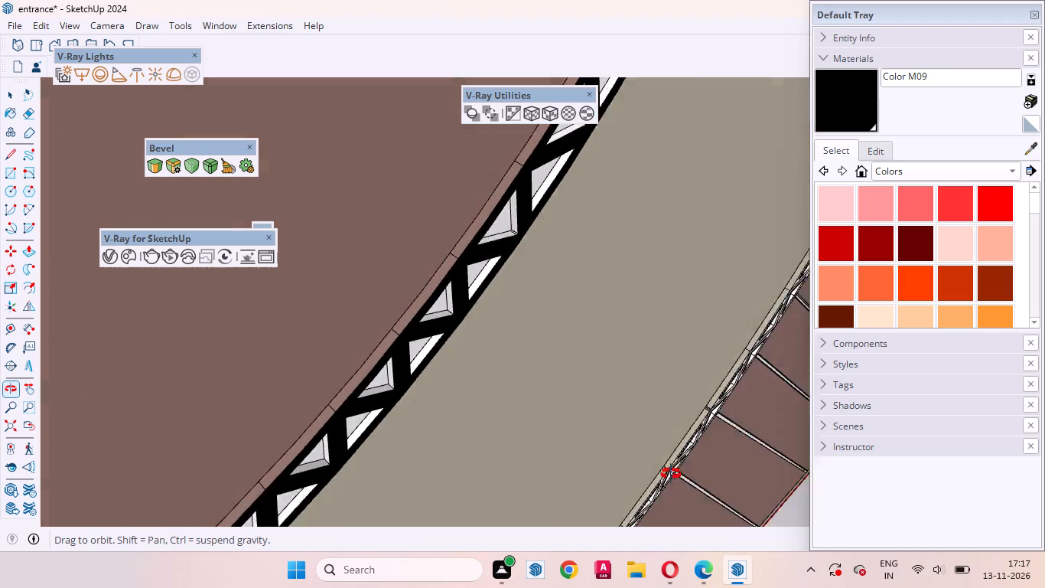
pyautogui.moveTo(671, 474); pyautogui.dragTo(675, 475, button='middle')
pyautogui.scroll(7, 455, 212)
pyautogui.click(473, 215)
pyautogui.click(411, 322)
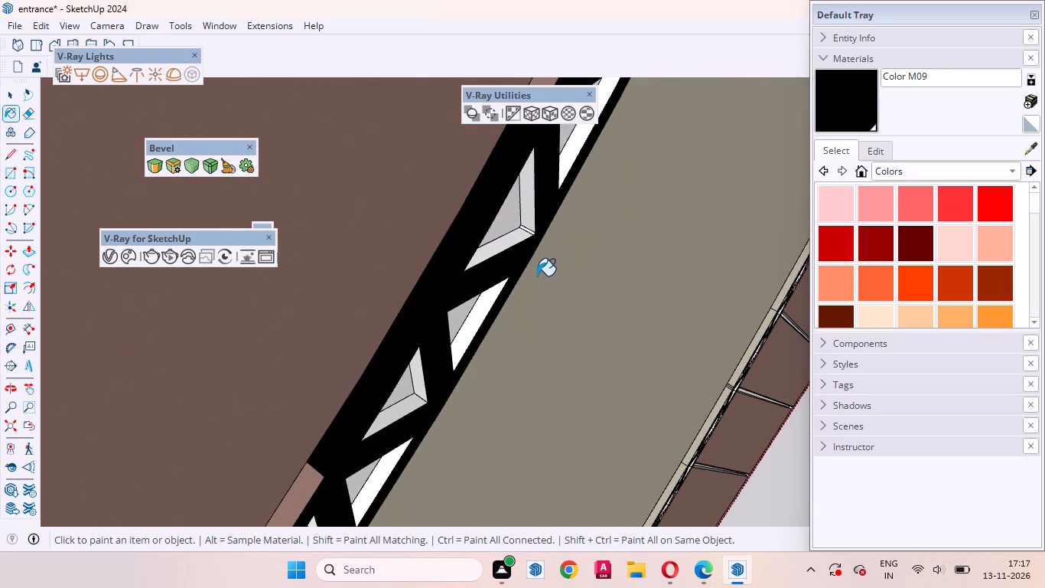
# Paint the brown side faces at the lower end of the lattice band's inner edge, beside the perforated panel, black.
pyautogui.scroll(-1, 534, 276)
pyautogui.scroll(1, 534, 276)
pyautogui.scroll(-19, 534, 276)
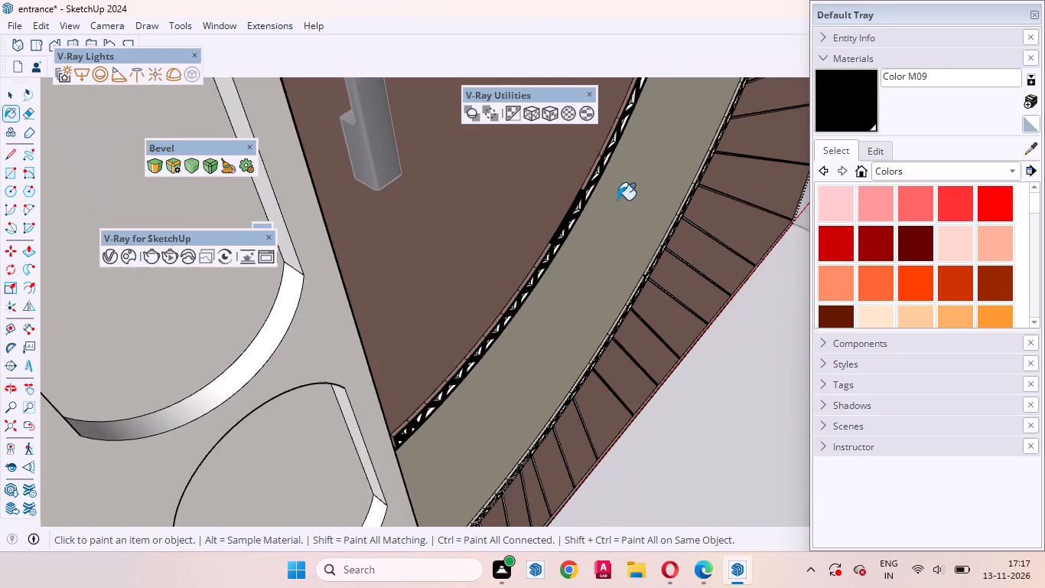
pyautogui.scroll(17, 490, 389)
pyautogui.click(298, 483)
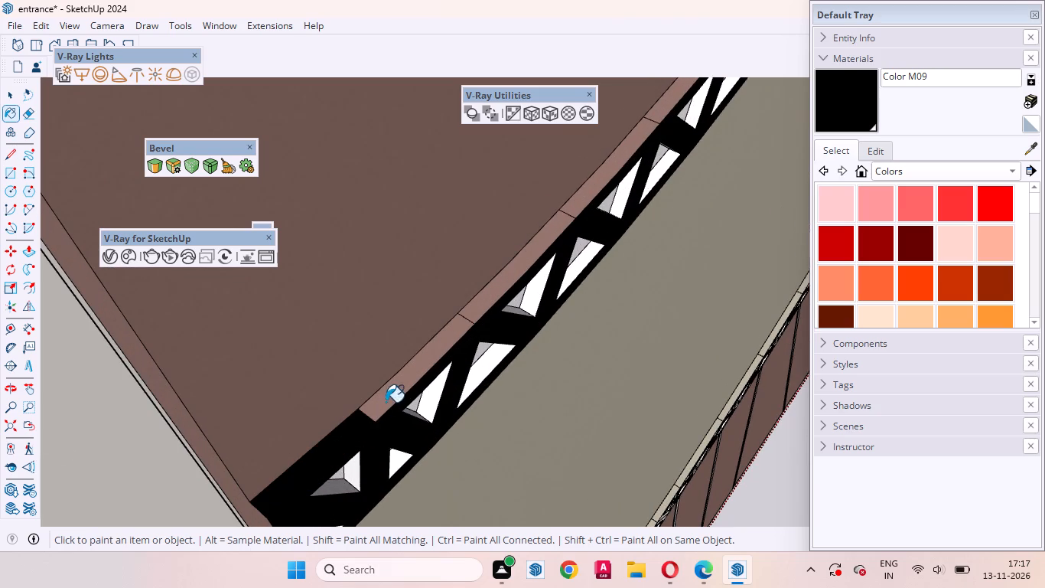
pyautogui.click(386, 402)
pyautogui.click(486, 299)
# Paint the following brown side faces black, working up the lattice band's inner edge from its lower end.
pyautogui.scroll(-8, 358, 442)
pyautogui.scroll(4, 543, 289)
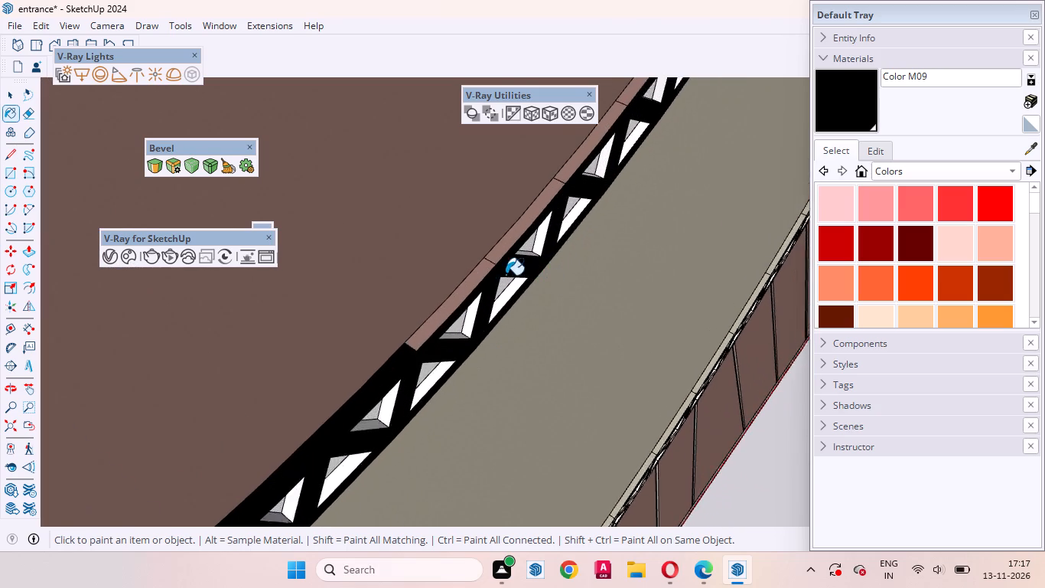
pyautogui.scroll(2, 506, 275)
pyautogui.click(478, 278)
pyautogui.scroll(-8, 353, 424)
pyautogui.scroll(3, 448, 312)
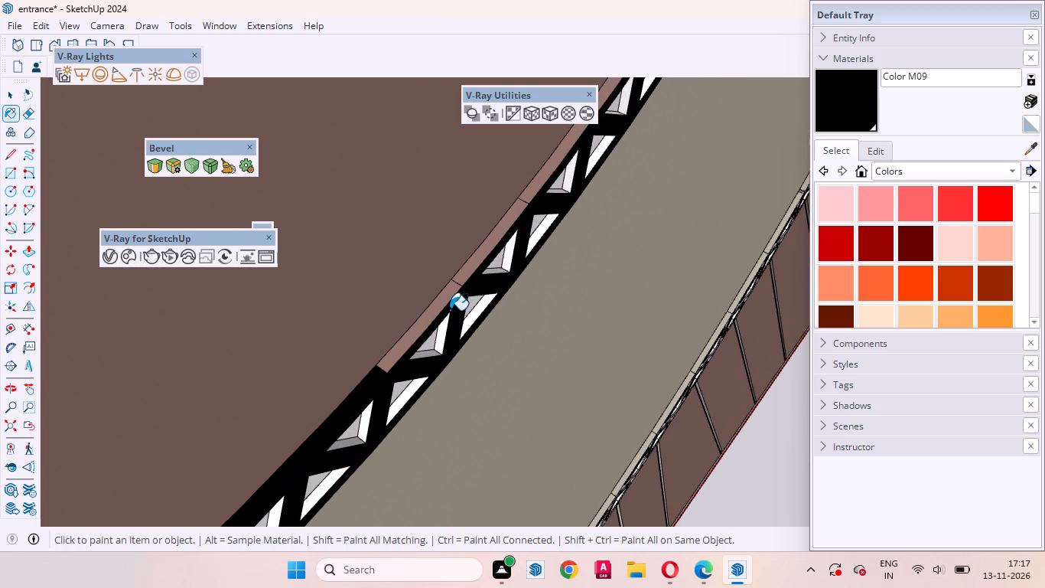
pyautogui.click(438, 302)
pyautogui.click(483, 253)
# Paint the brown side faces remaining below the first black stretch of the lattice band's inner edge black.
pyautogui.scroll(-14, 378, 426)
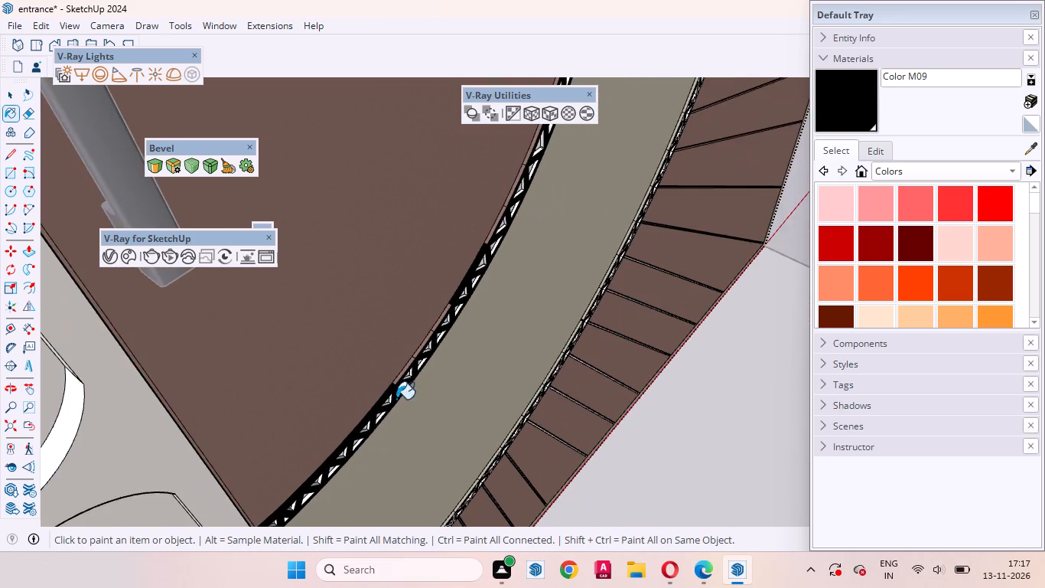
pyautogui.scroll(12, 405, 386)
pyautogui.click(409, 354)
pyautogui.click(464, 279)
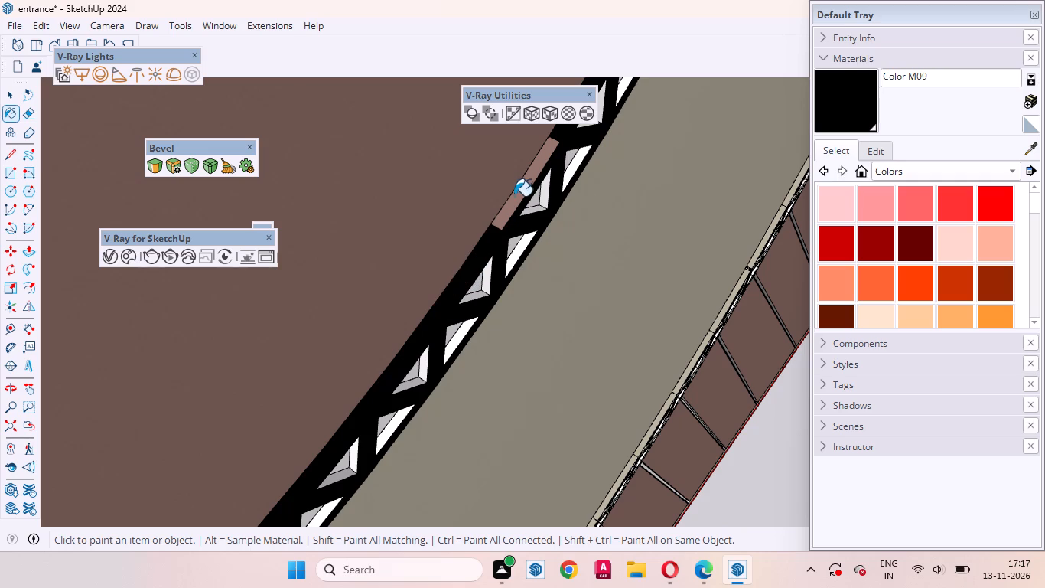
pyautogui.click(527, 188)
# Paint the brown side faces directly above the black stretch of the lattice band's inner edge black with Color M09.
pyautogui.scroll(-16, 400, 349)
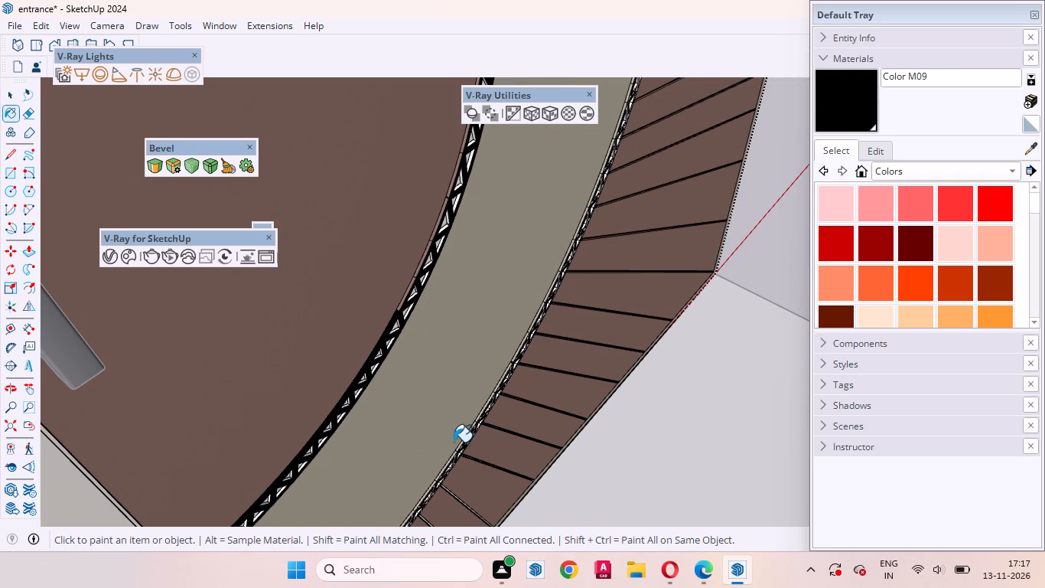
pyautogui.scroll(-1, 360, 459)
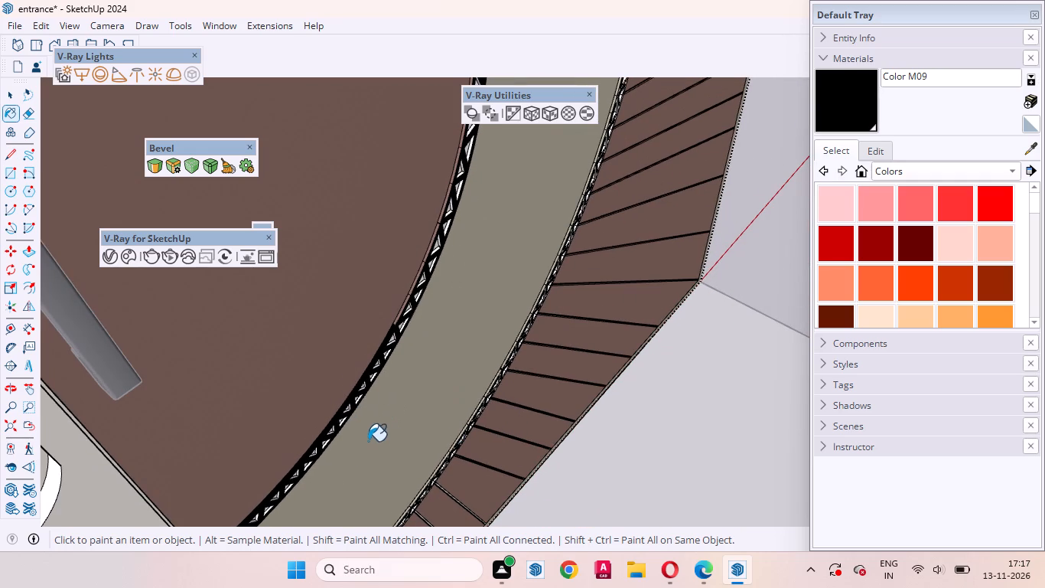
pyautogui.scroll(10, 399, 282)
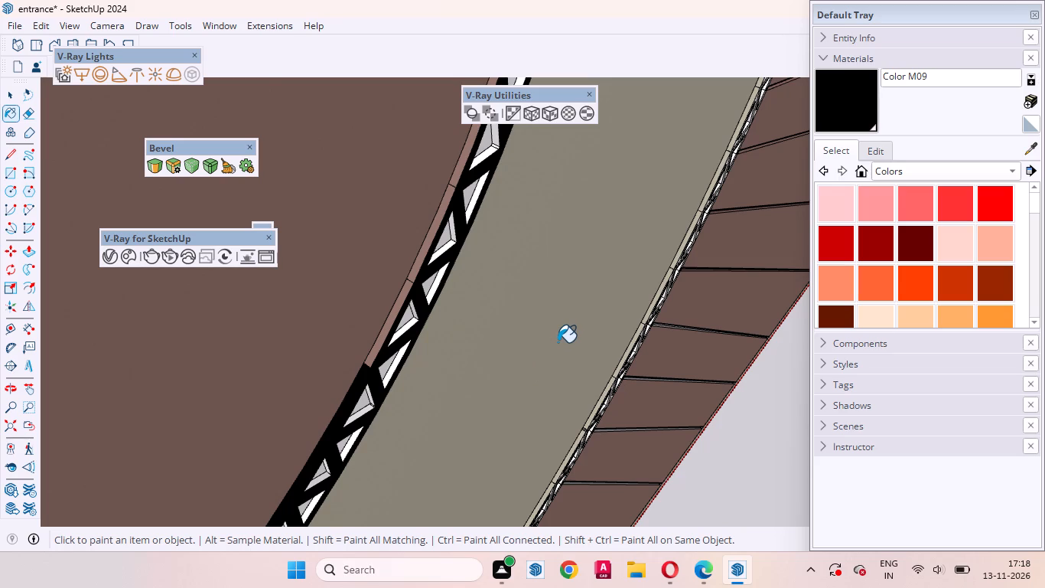
pyautogui.scroll(8, 474, 292)
pyautogui.click(351, 292)
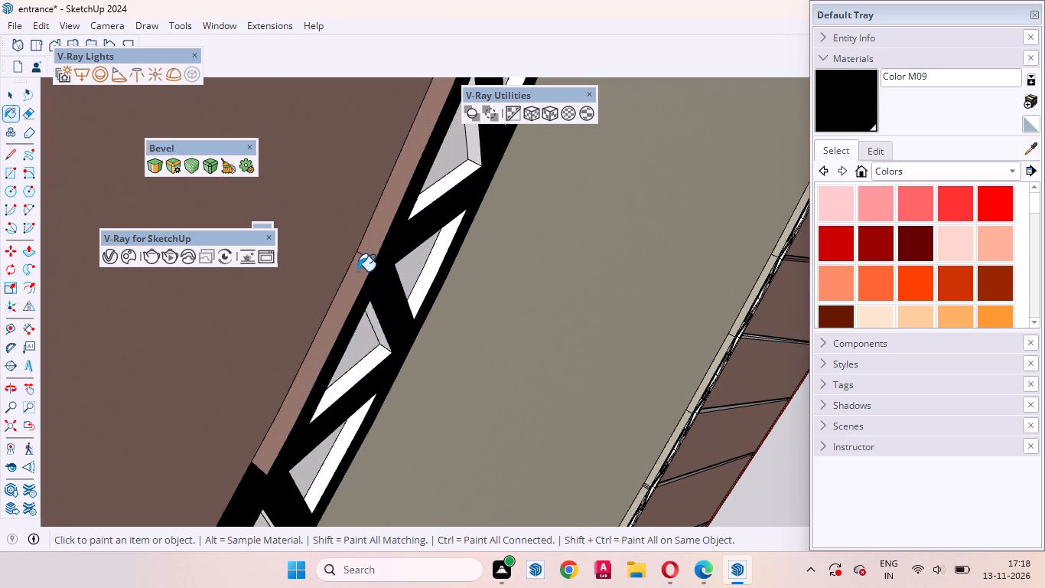
pyautogui.click(374, 239)
pyautogui.scroll(-13, 320, 403)
pyautogui.scroll(1, 311, 471)
pyautogui.scroll(-4, 327, 413)
pyautogui.scroll(2, 359, 297)
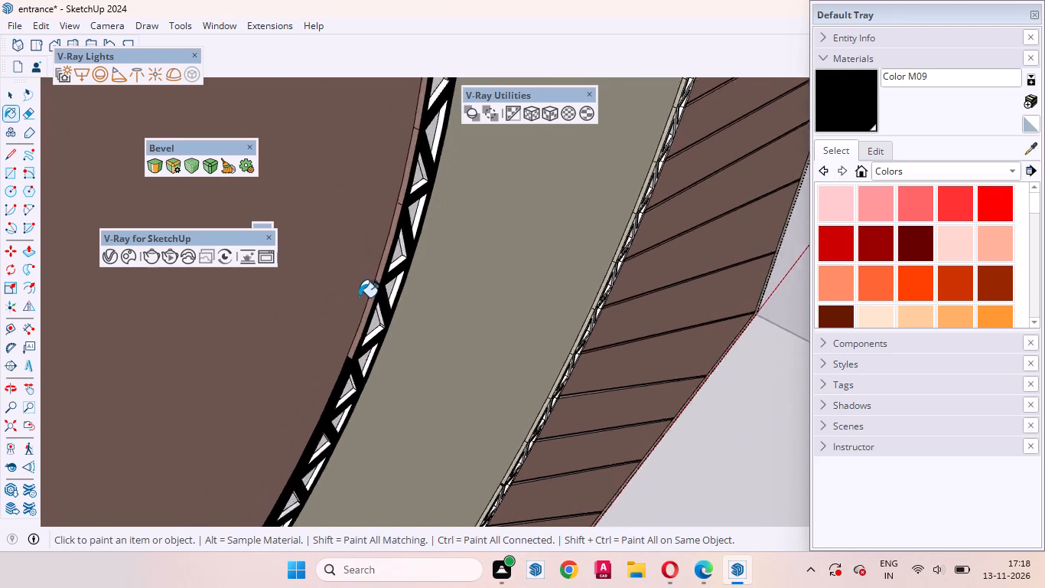
pyautogui.scroll(10, 359, 297)
pyautogui.moveTo(376, 298); pyautogui.dragTo(380, 284)
pyautogui.click(402, 222)
# Paint the following brown side faces black, continuing up the inner edge to where the band runs nearly vertical.
pyautogui.scroll(-7, 383, 447)
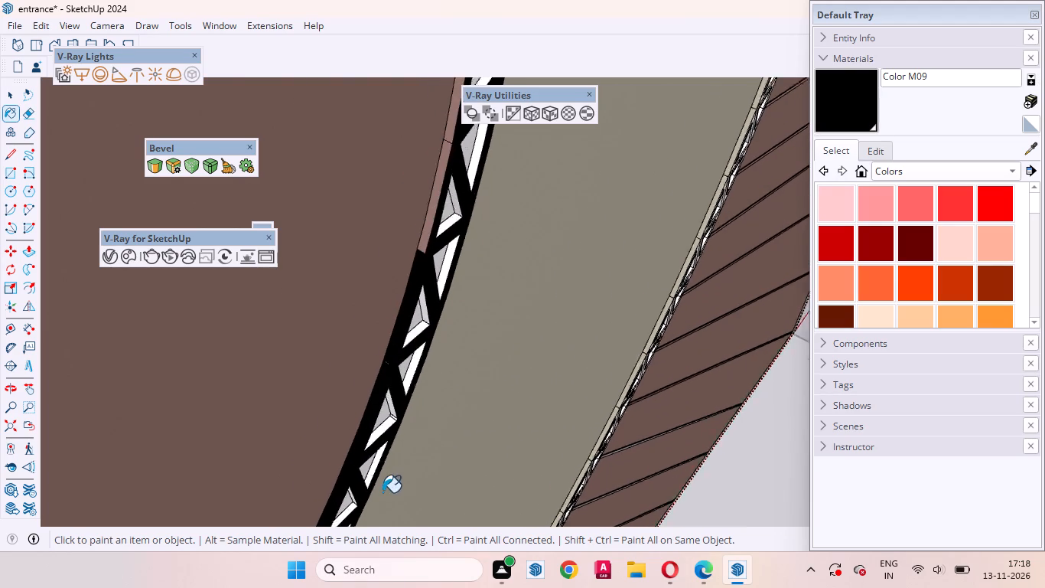
pyautogui.scroll(-8, 383, 492)
pyautogui.scroll(14, 406, 332)
pyautogui.click(410, 338)
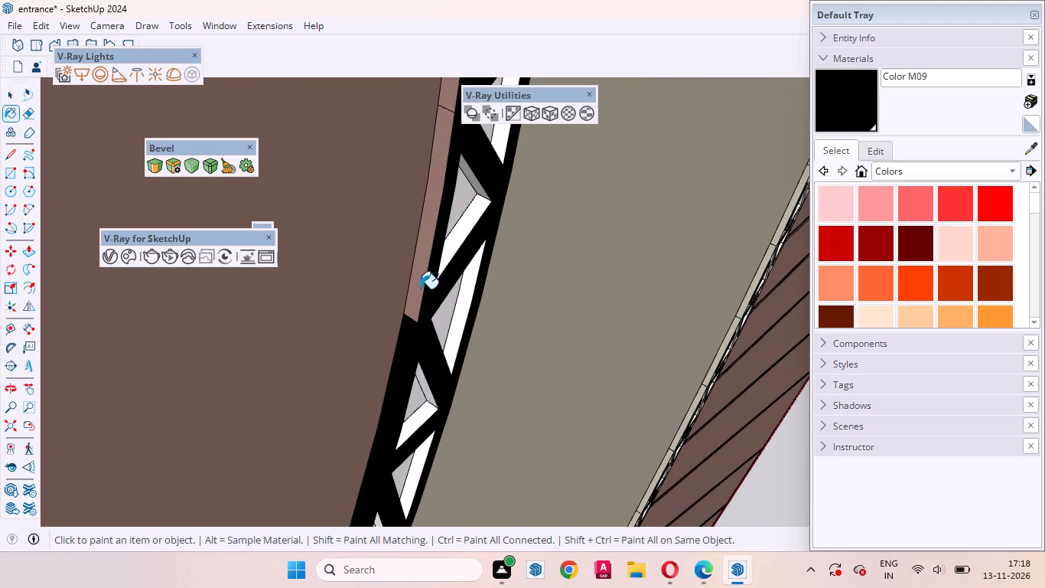
pyautogui.click(420, 289)
pyautogui.scroll(-2, 415, 433)
pyautogui.scroll(1, 414, 446)
pyautogui.scroll(-12, 413, 449)
pyautogui.scroll(7, 424, 339)
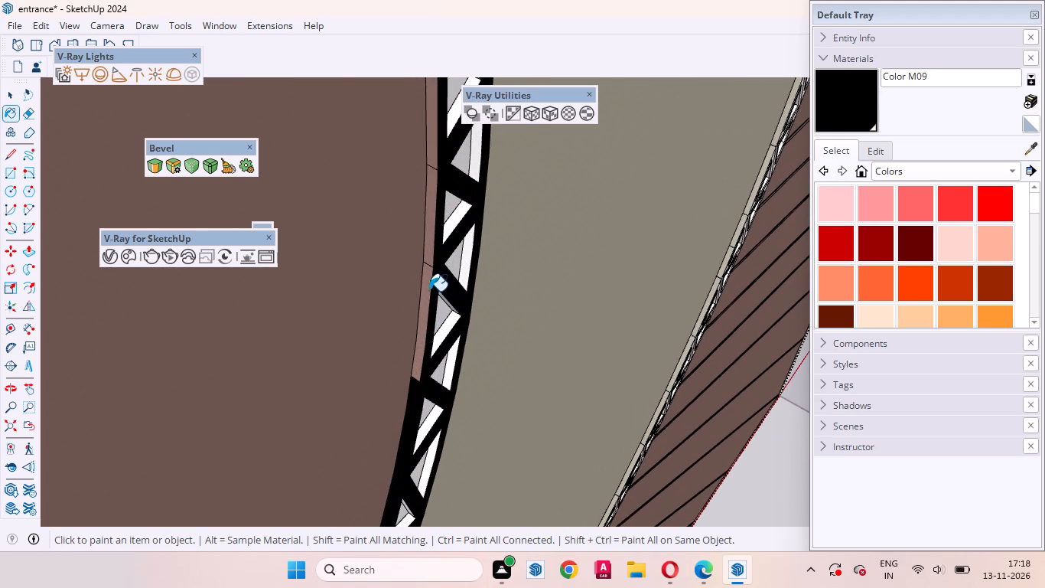
pyautogui.click(428, 289)
pyautogui.click(430, 243)
# Paint the brown side faces along the nearly vertical part of the lattice band's inner edge black, including the one left in between.
pyautogui.scroll(-10, 424, 384)
pyautogui.scroll(13, 396, 209)
pyautogui.click(425, 185)
pyautogui.click(448, 299)
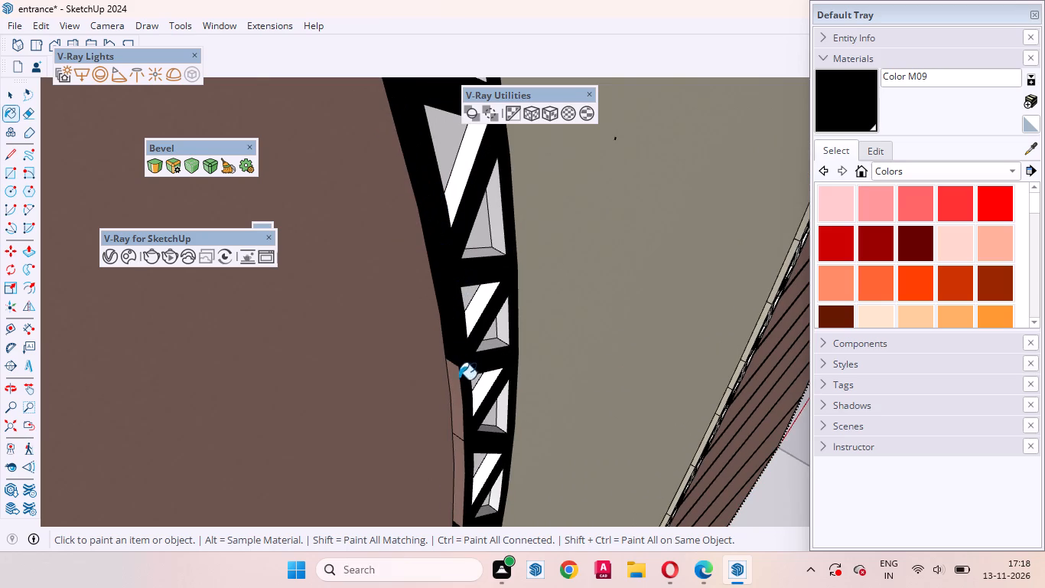
pyautogui.click(455, 391)
pyautogui.scroll(-1, 454, 243)
pyautogui.scroll(1, 454, 242)
pyautogui.scroll(-1, 454, 240)
pyautogui.scroll(1, 454, 237)
pyautogui.scroll(-4, 455, 235)
pyautogui.scroll(7, 484, 494)
pyautogui.click(441, 342)
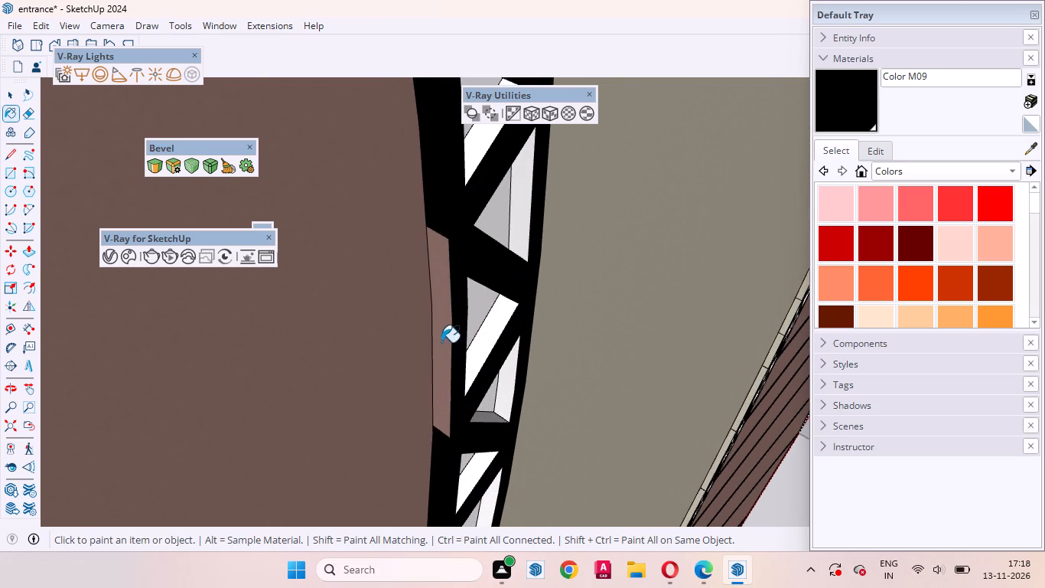
# Paint the brown side faces black where the lattice band's inner edge begins to curve toward its top, working downward.
pyautogui.scroll(1, 504, 489)
pyautogui.scroll(-18, 507, 497)
pyautogui.scroll(6, 362, 243)
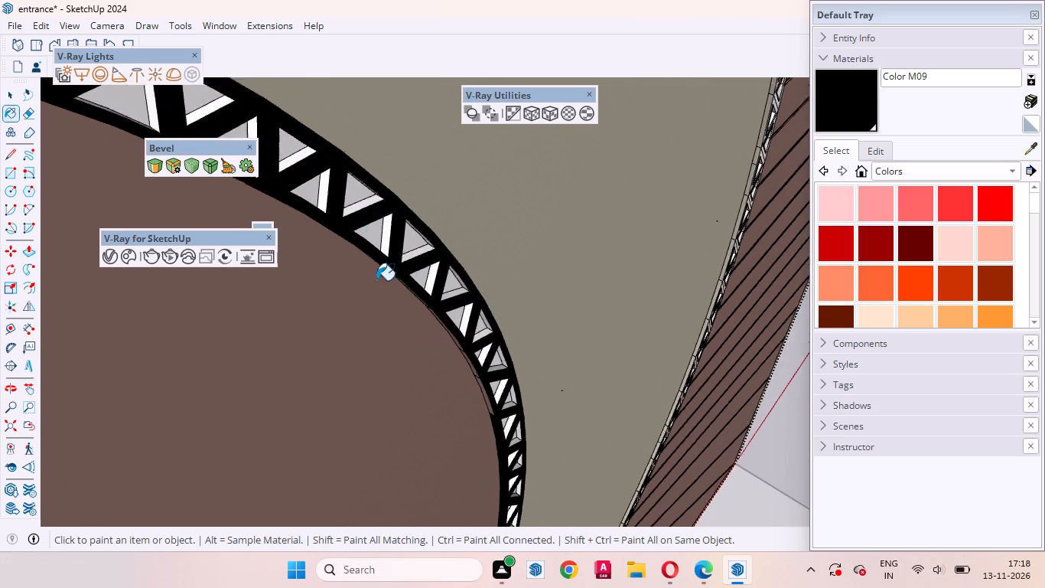
pyautogui.scroll(2, 376, 280)
pyautogui.moveTo(400, 297); pyautogui.dragTo(495, 194, button='middle')
pyautogui.click(363, 211)
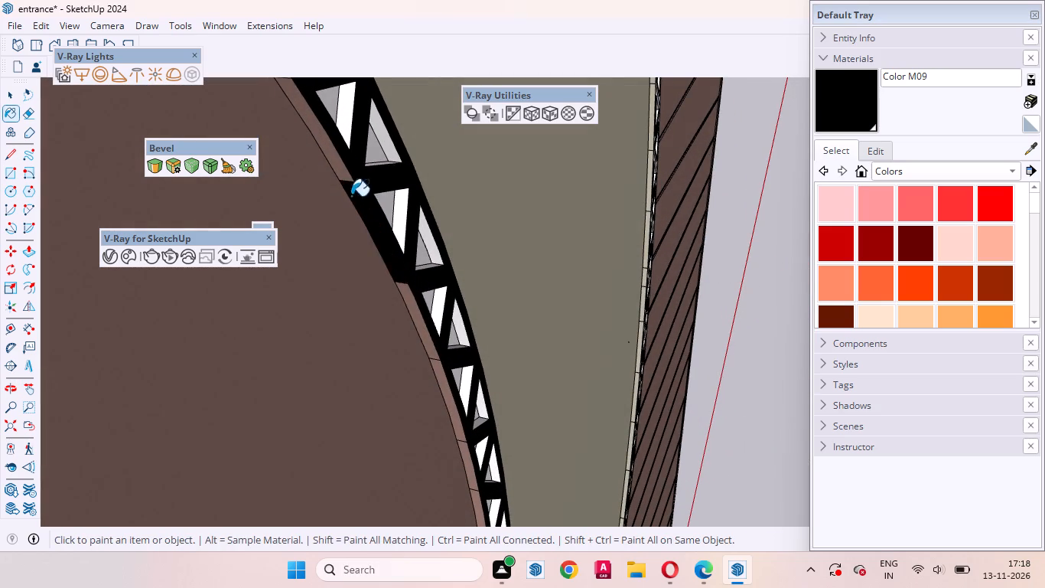
pyautogui.scroll(-8, 340, 176)
pyautogui.scroll(7, 363, 266)
pyautogui.click(390, 235)
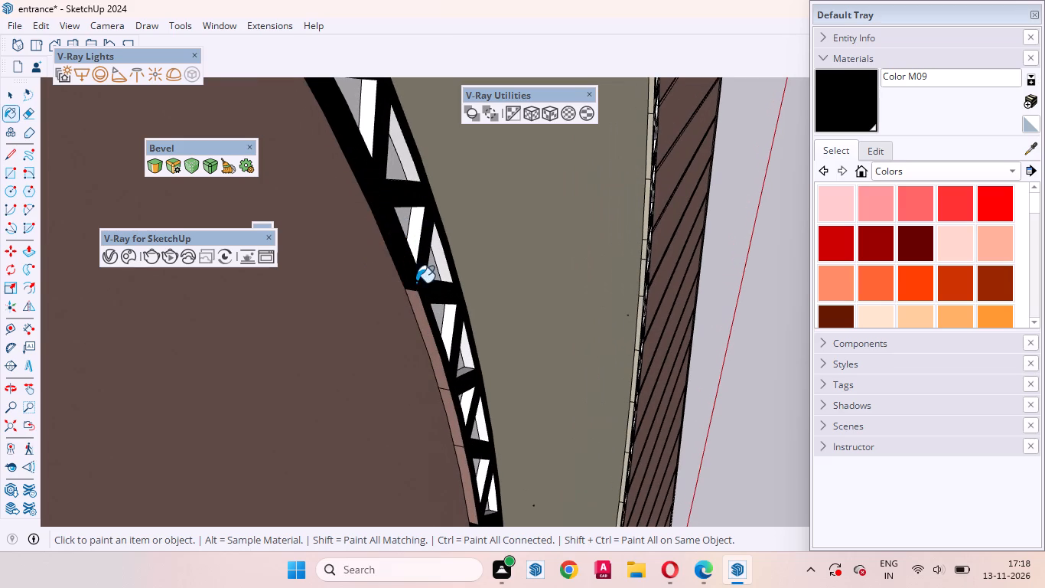
pyautogui.click(417, 308)
# Paint the brown side faces left between the black stretches below the upper bend of the inner edge black.
pyautogui.scroll(-8, 398, 201)
pyautogui.scroll(6, 421, 361)
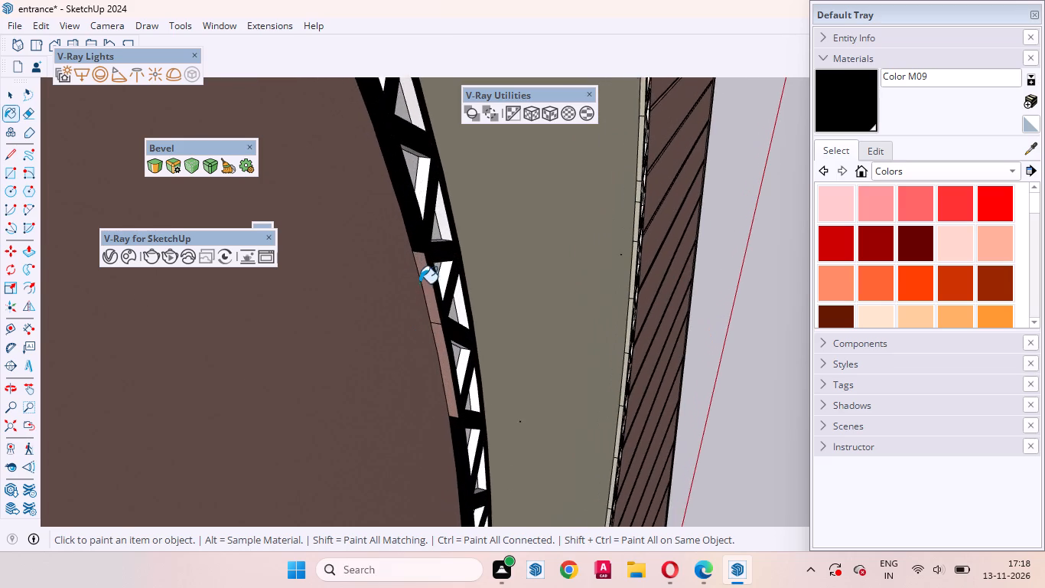
pyautogui.scroll(1, 419, 283)
pyautogui.click(420, 274)
pyautogui.click(441, 366)
pyautogui.scroll(-4, 531, 378)
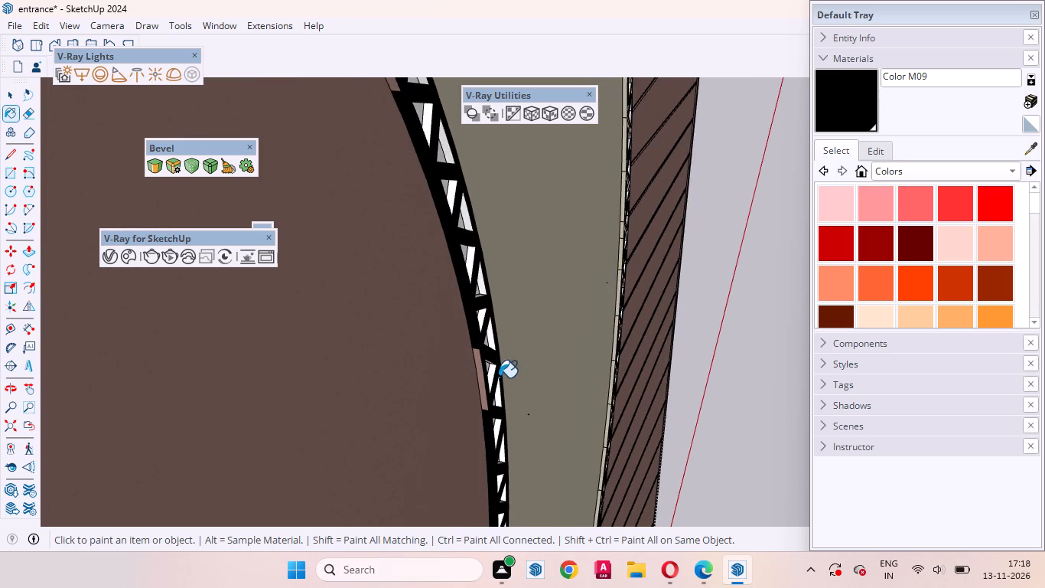
pyautogui.scroll(7, 500, 377)
pyautogui.click(471, 362)
# Paint the first three brown side faces at the upper end of the lattice band's inner edge, beside the perforated panel, black.
pyautogui.scroll(-17, 565, 396)
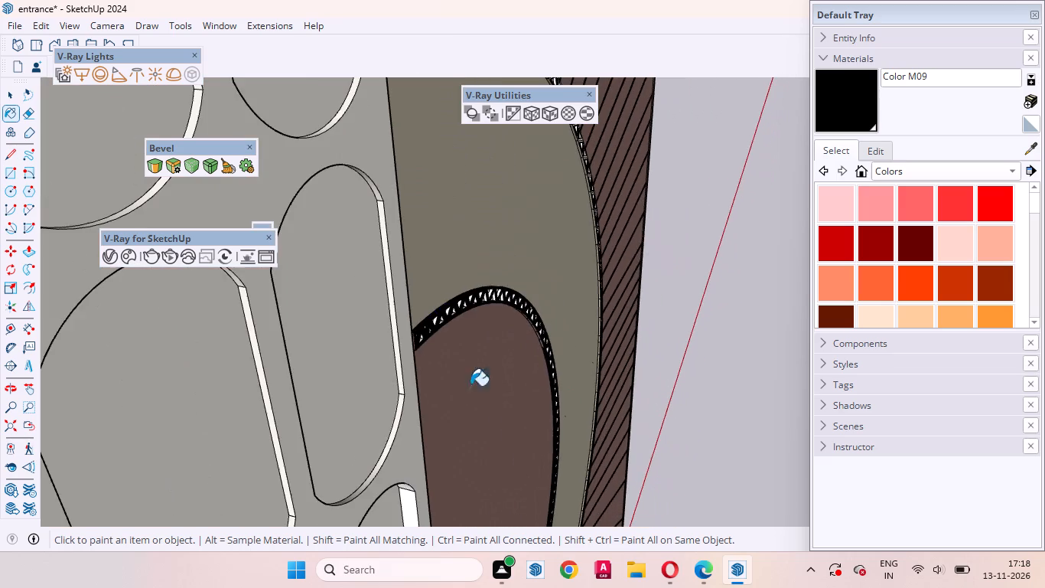
pyautogui.moveTo(508, 384); pyautogui.dragTo(388, 158, button='middle')
pyautogui.scroll(17, 368, 177)
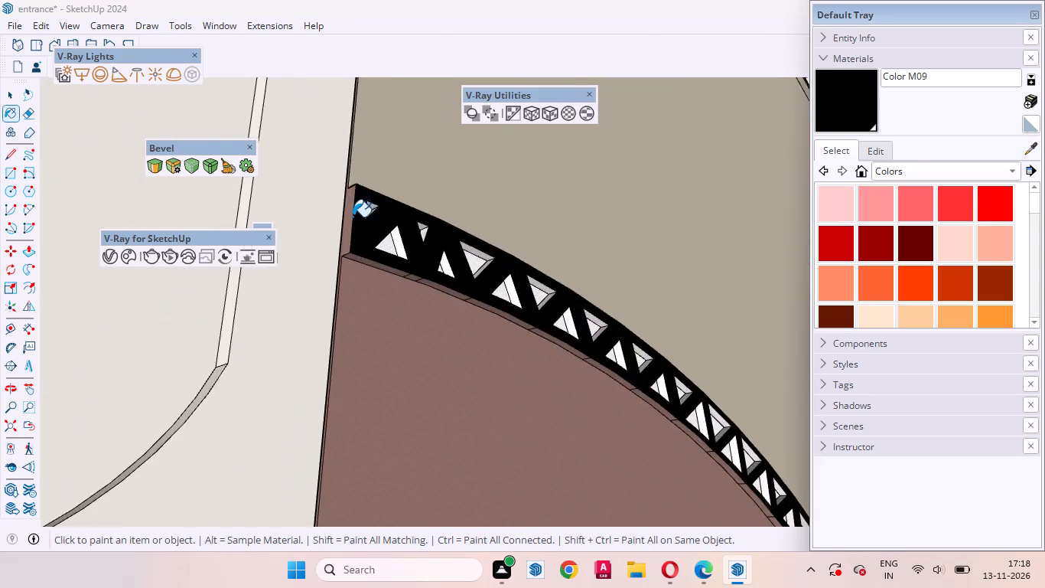
pyautogui.scroll(7, 353, 217)
pyautogui.moveTo(360, 230); pyautogui.dragTo(272, 269, button='middle')
pyautogui.scroll(2, 353, 296)
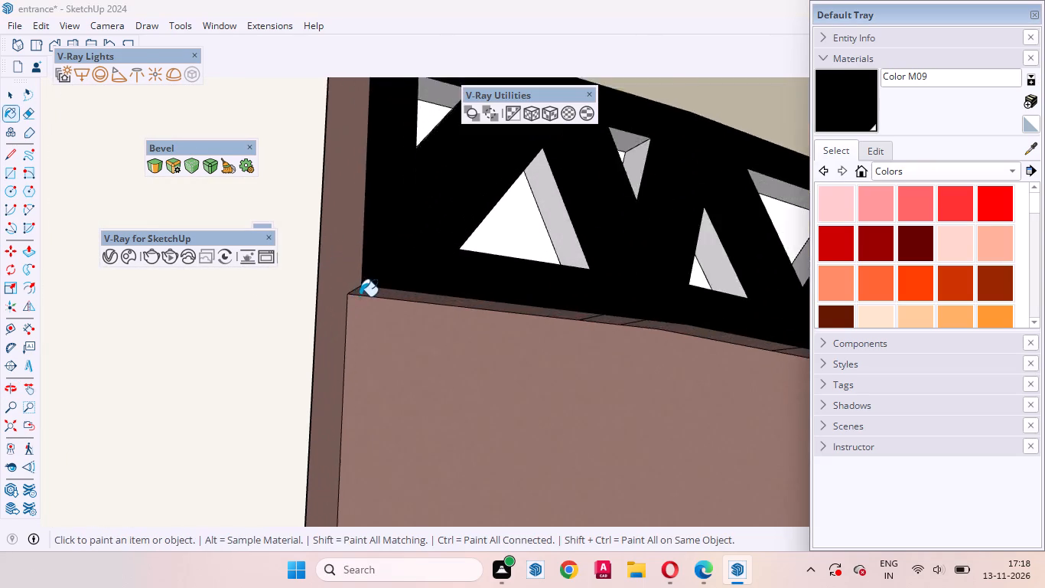
pyautogui.scroll(6, 360, 296)
pyautogui.moveTo(421, 321); pyautogui.dragTo(317, 145, button='middle')
pyautogui.click(487, 306)
pyautogui.scroll(-8, 292, 260)
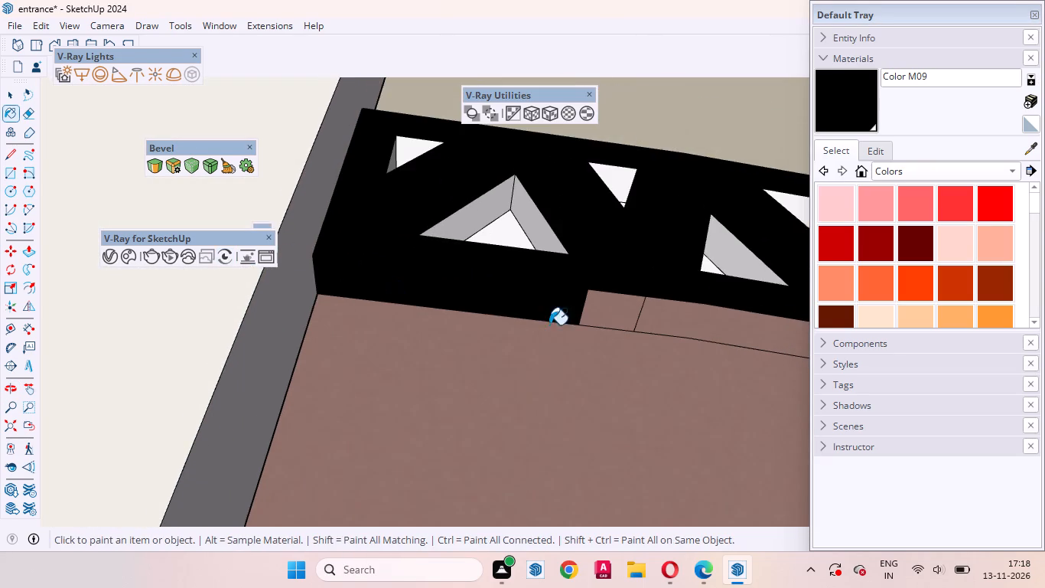
pyautogui.scroll(4, 630, 335)
pyautogui.click(614, 300)
pyautogui.scroll(-1, 440, 281)
pyautogui.scroll(1, 428, 281)
pyautogui.scroll(-5, 416, 282)
pyautogui.scroll(1, 304, 273)
pyautogui.click(671, 301)
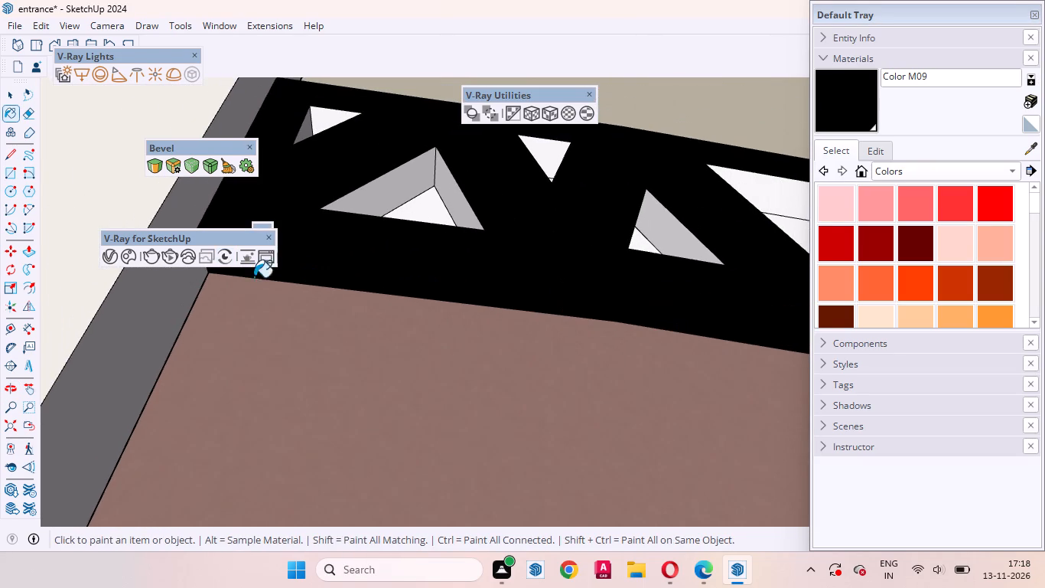
# Paint the next four brown side faces black along the inner edge, moving away from the perforated panel.
pyautogui.scroll(-20, 200, 267)
pyautogui.scroll(9, 695, 340)
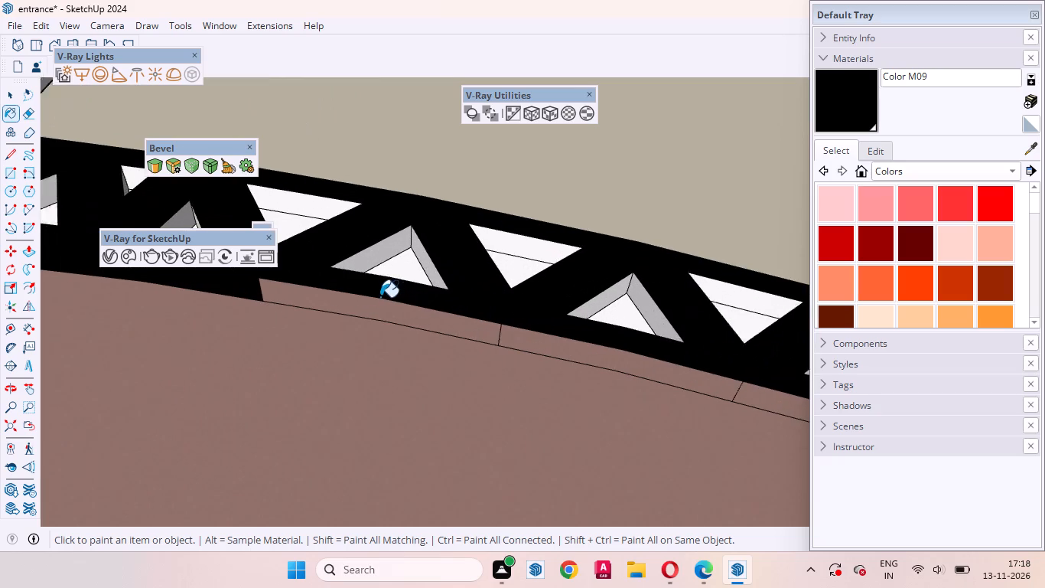
pyautogui.scroll(2, 380, 297)
pyautogui.click(392, 302)
pyautogui.click(567, 344)
pyautogui.scroll(-11, 386, 292)
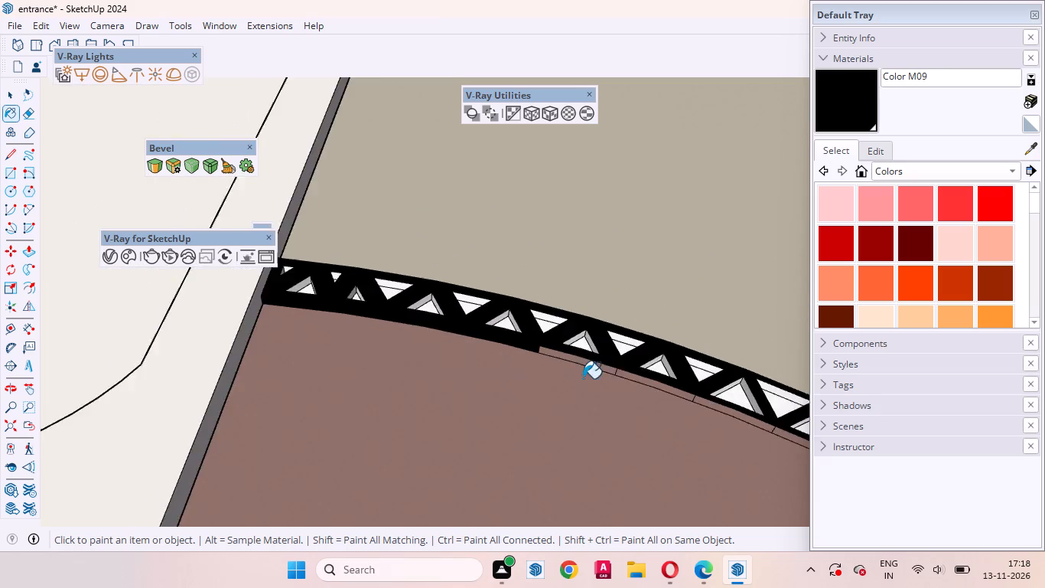
pyautogui.scroll(-3, 583, 378)
pyautogui.scroll(9, 630, 387)
pyautogui.click(559, 349)
pyautogui.scroll(-12, 504, 356)
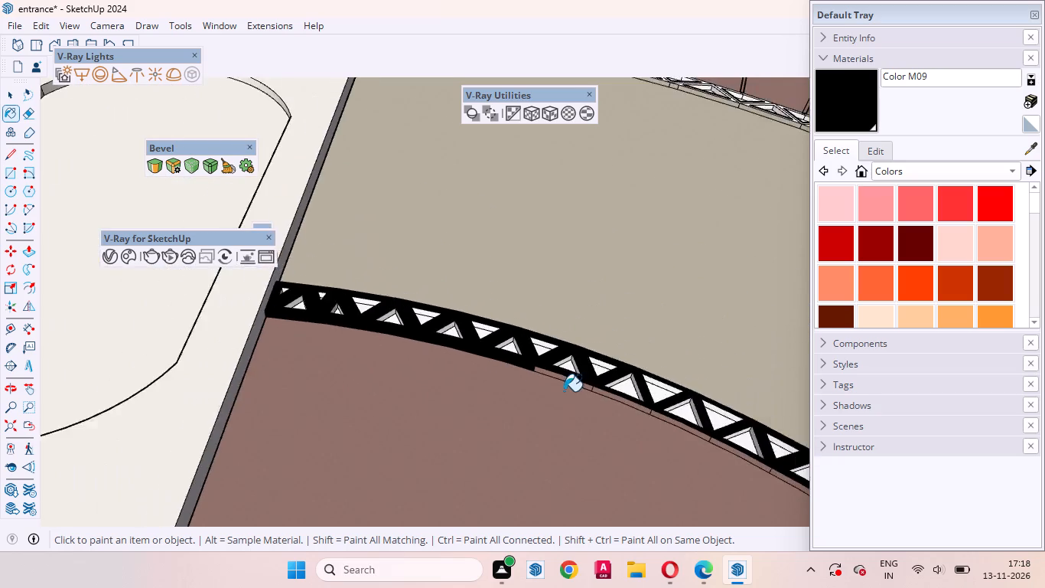
pyautogui.scroll(11, 566, 391)
pyautogui.click(570, 367)
# Paint the following brown side faces along the upper arc of the lattice band's inner edge black.
pyautogui.scroll(-11, 501, 376)
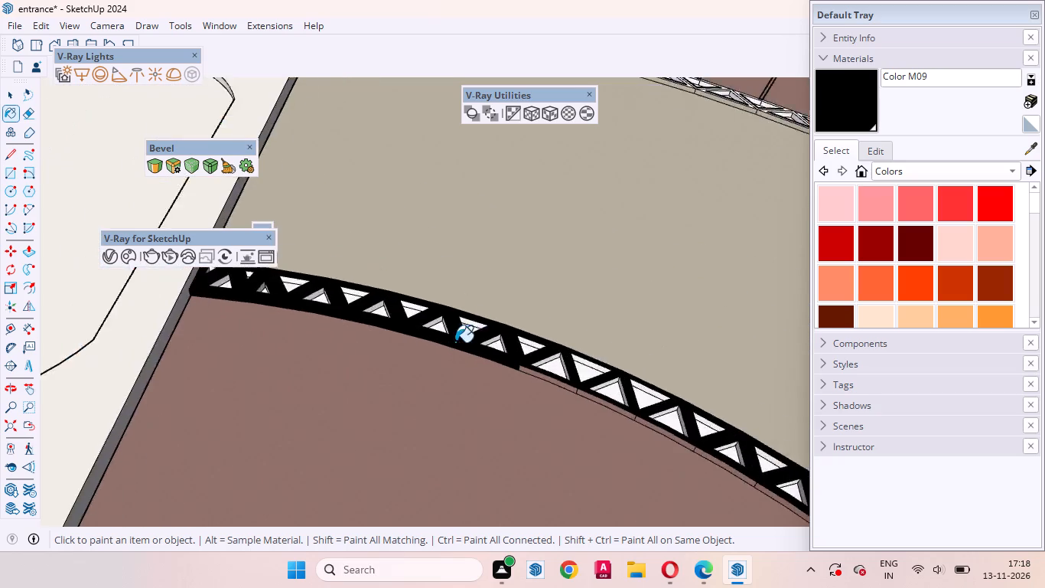
pyautogui.scroll(-15, 455, 342)
pyautogui.scroll(11, 556, 329)
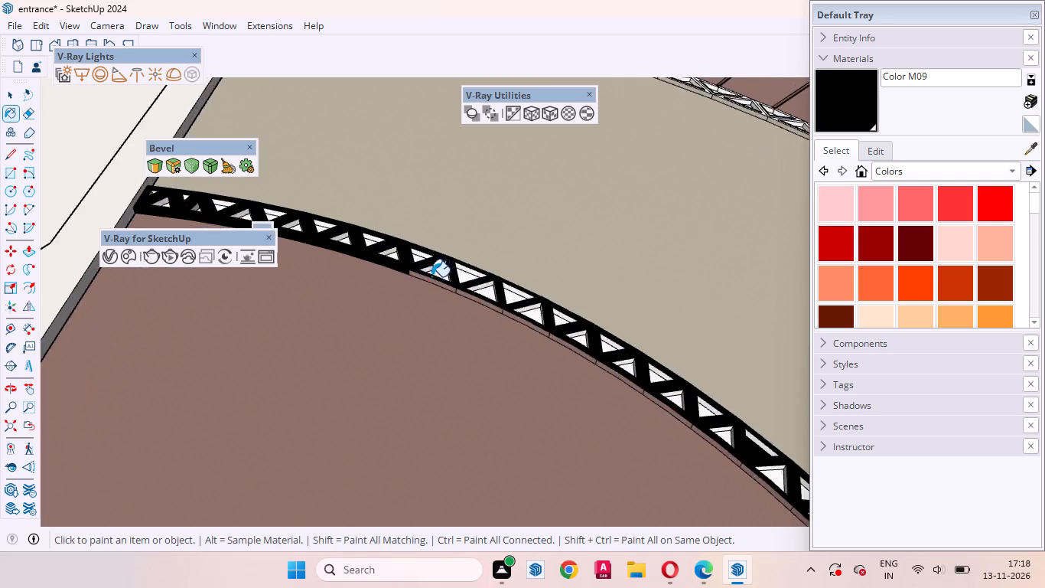
pyautogui.scroll(7, 431, 276)
pyautogui.click(431, 278)
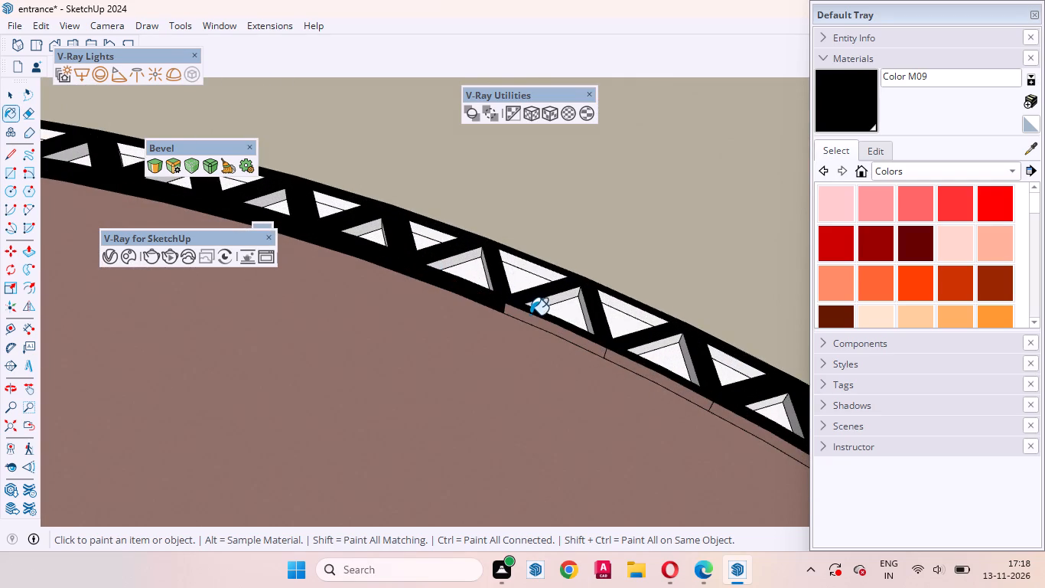
pyautogui.click(530, 315)
pyautogui.click(568, 335)
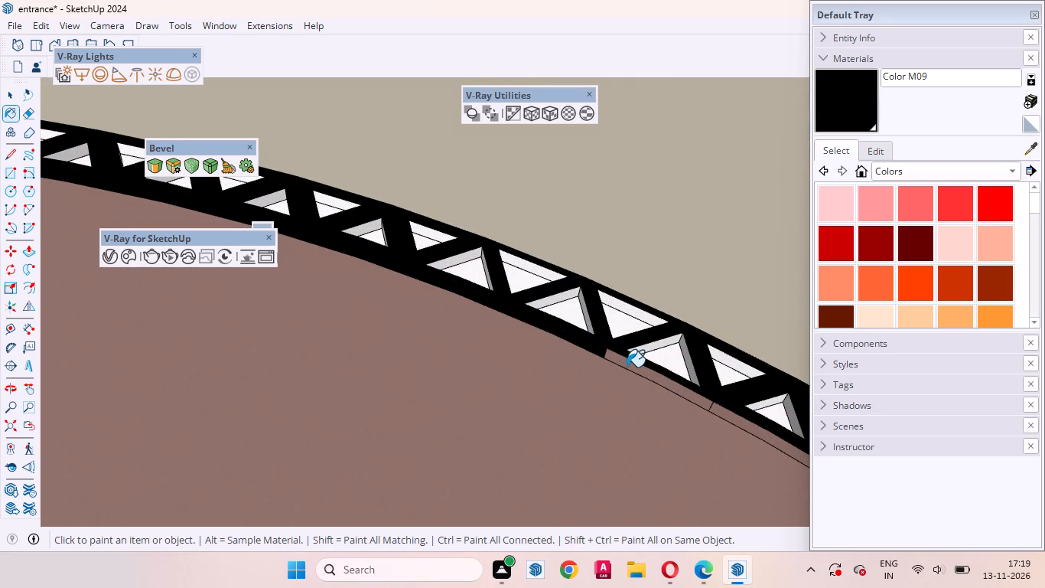
pyautogui.click(627, 367)
pyautogui.click(724, 418)
# Paint the next brown side faces black, continuing down the upper arc toward the lattice's wide solid joint.
pyautogui.scroll(-12, 571, 381)
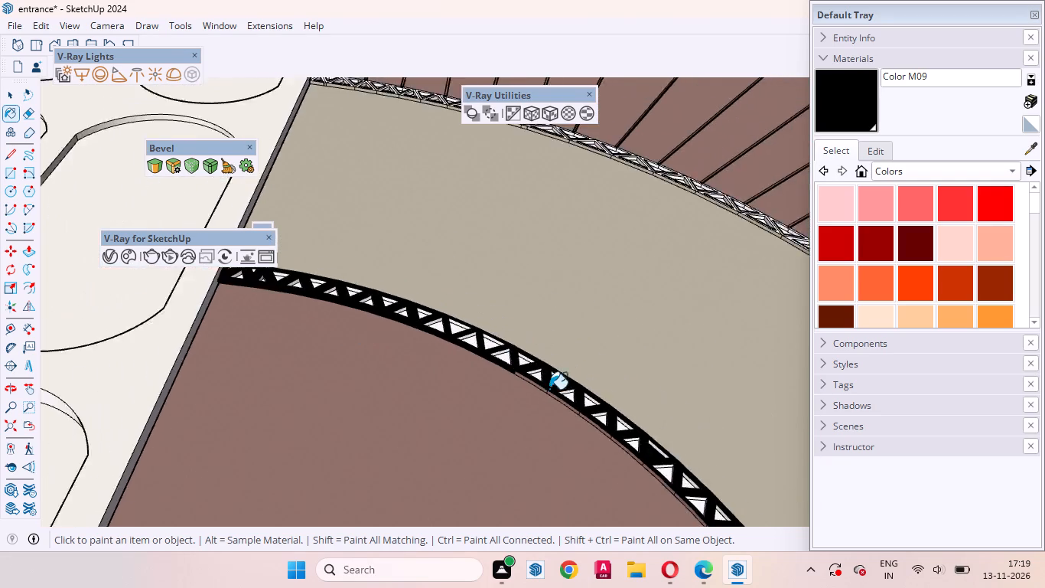
pyautogui.scroll(12, 548, 405)
pyautogui.click(509, 341)
pyautogui.click(526, 360)
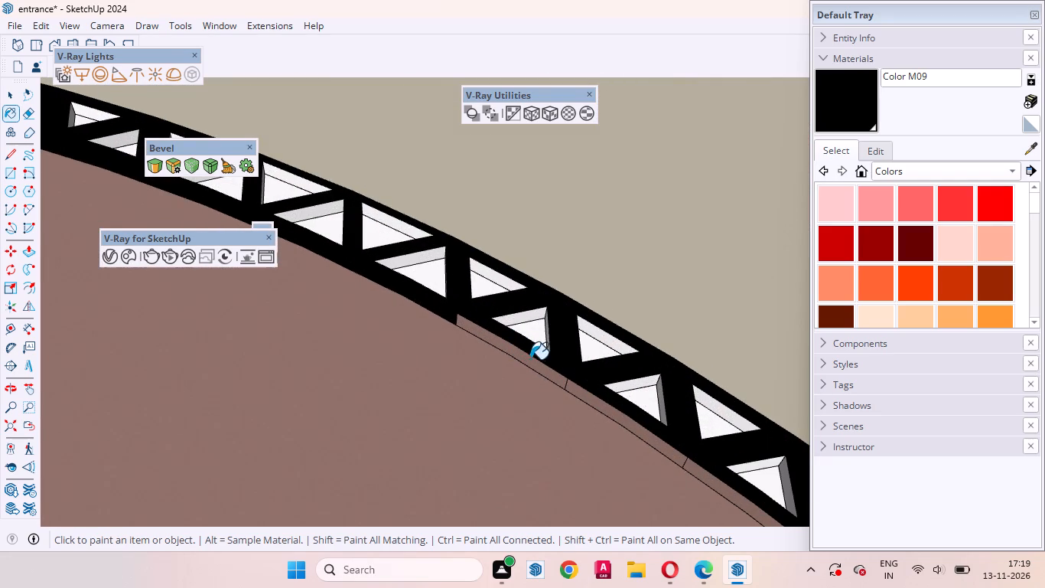
pyautogui.click(614, 415)
pyautogui.scroll(-8, 560, 354)
pyautogui.scroll(4, 624, 452)
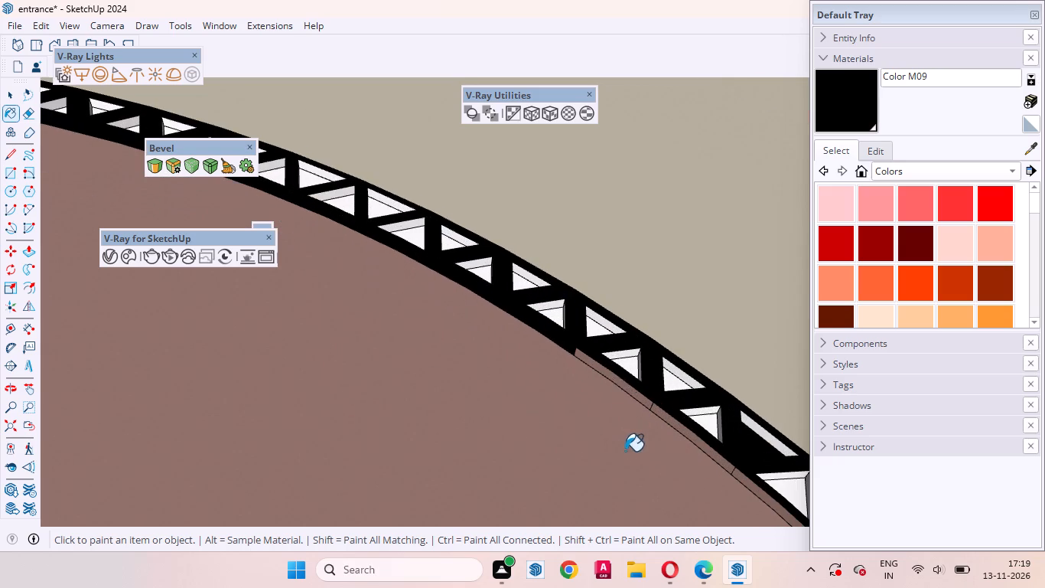
pyautogui.click(607, 374)
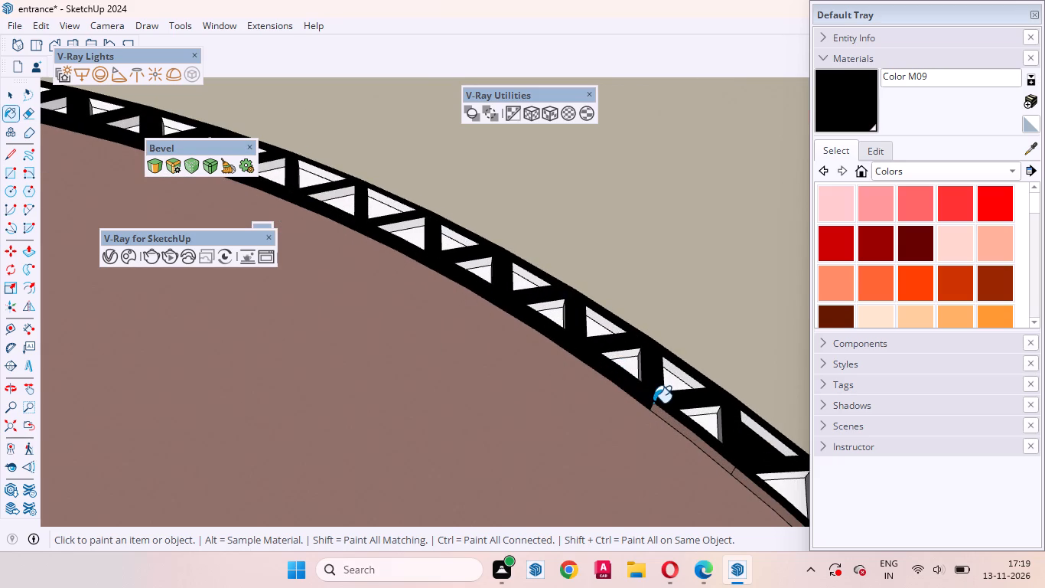
# Paint the brown side faces beside and just below the lattice's wide solid joint on the upper arc black.
pyautogui.scroll(-7, 653, 405)
pyautogui.scroll(6, 699, 512)
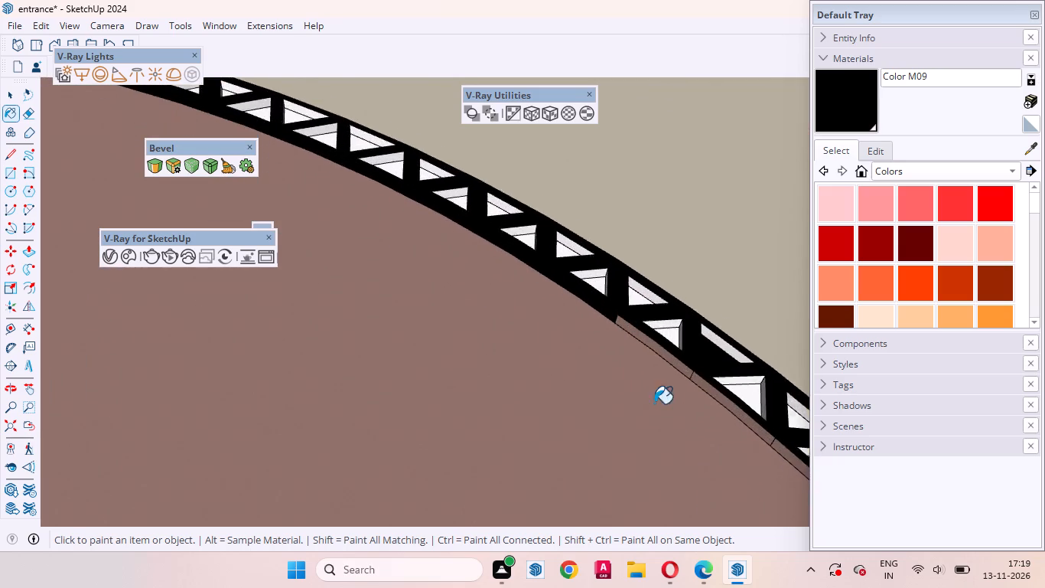
pyautogui.scroll(5, 654, 403)
pyautogui.click(655, 332)
pyautogui.scroll(-8, 487, 364)
pyautogui.scroll(3, 644, 413)
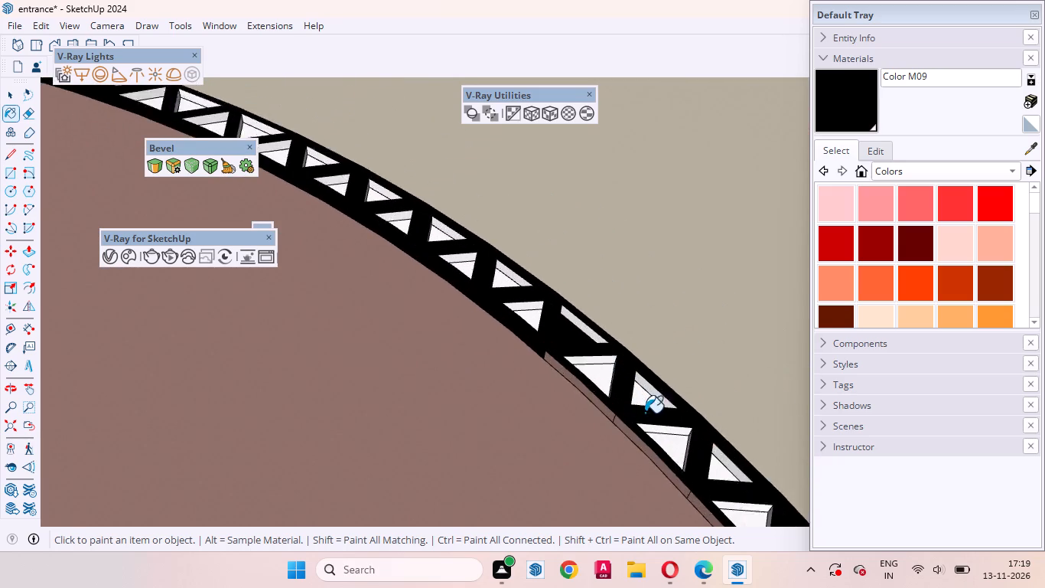
pyautogui.scroll(4, 645, 413)
pyautogui.click(571, 383)
pyautogui.click(644, 456)
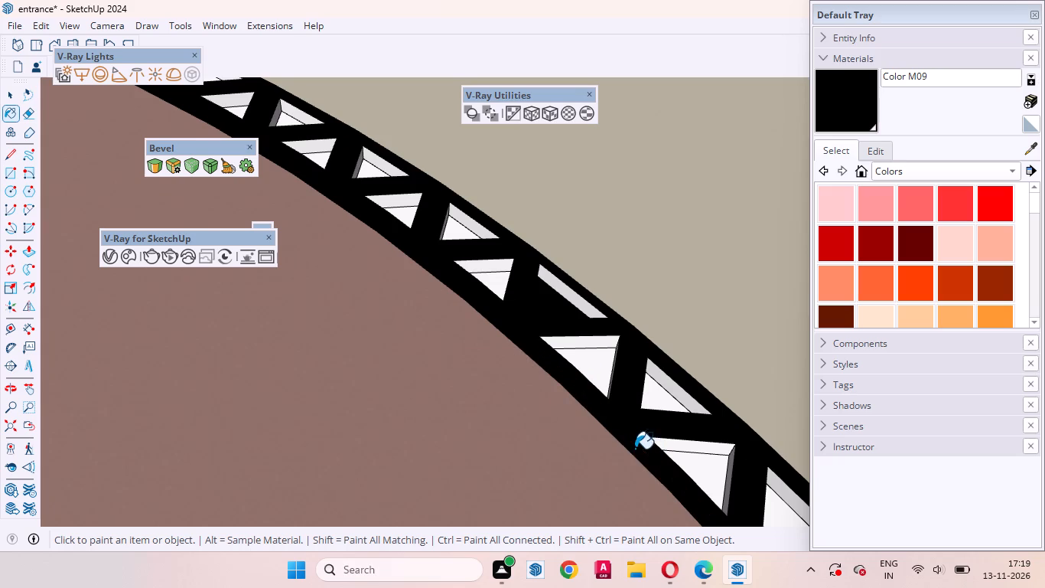
pyautogui.scroll(-3, 528, 377)
pyautogui.scroll(1, 522, 374)
pyautogui.scroll(-4, 503, 361)
pyautogui.click(651, 489)
pyautogui.scroll(-2, 604, 387)
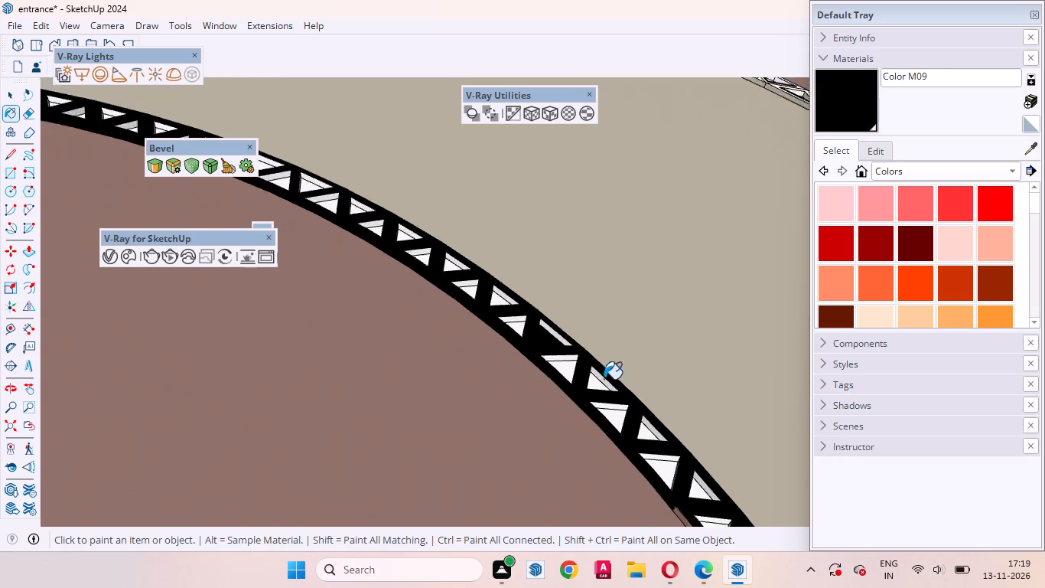
# Paint the remaining brown side faces below the wide solid joint on the inner lattice band's inner edge black.
pyautogui.scroll(-7, 604, 379)
pyautogui.scroll(4, 657, 482)
pyautogui.click(636, 428)
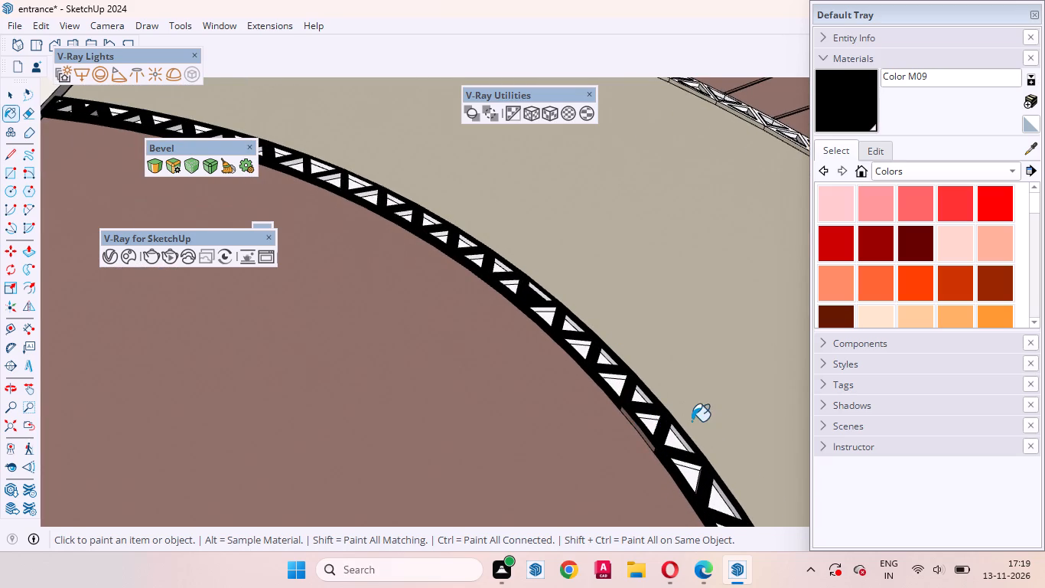
pyautogui.scroll(11, 587, 427)
pyautogui.click(659, 397)
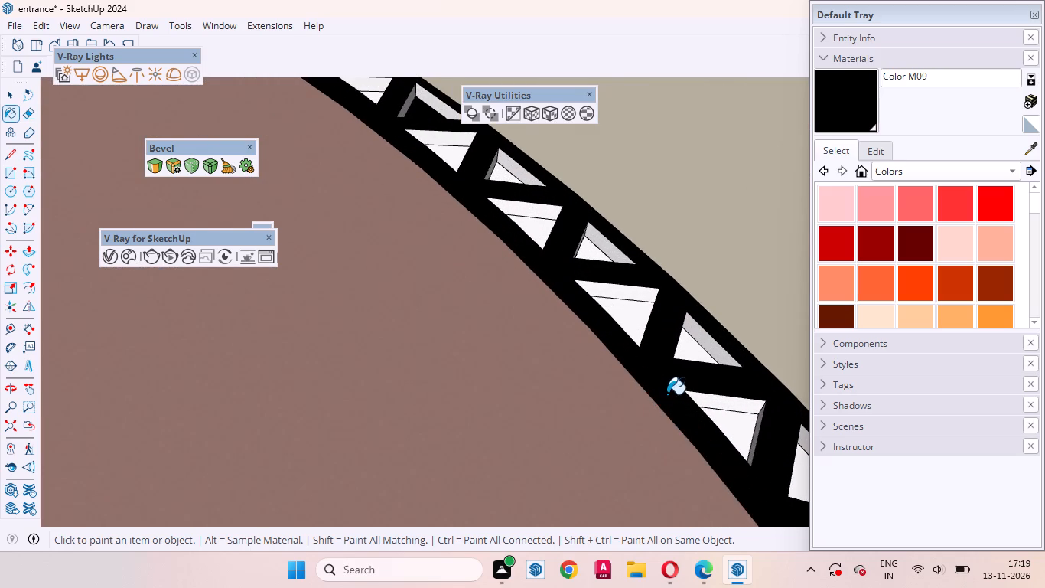
# Examine the inner lattice band from several angles along its whole arc for side faces still unpainted.
pyautogui.moveTo(666, 418); pyautogui.dragTo(360, 541, button='middle')
pyautogui.scroll(-9, 448, 460)
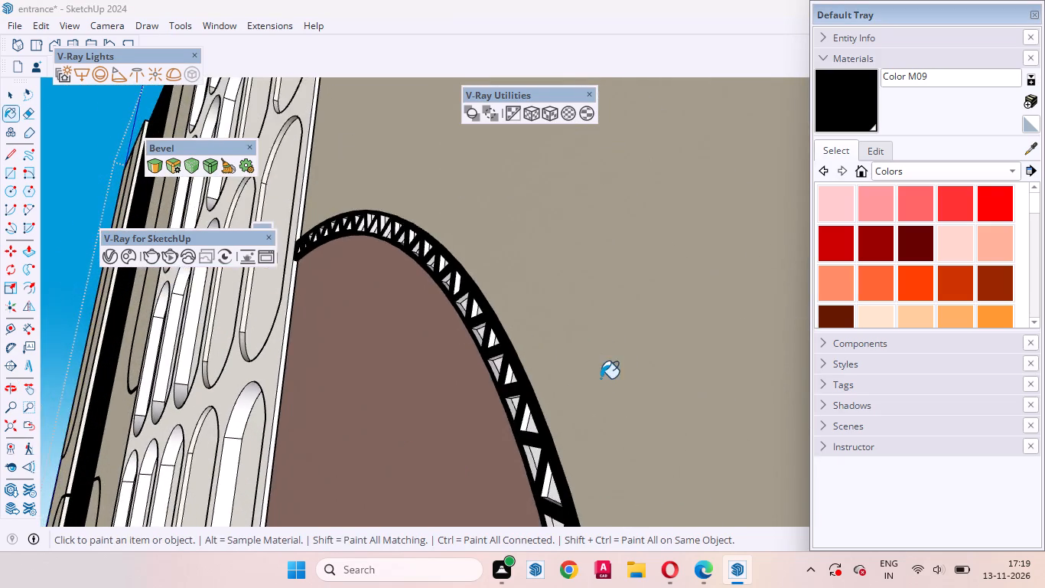
pyautogui.scroll(12, 601, 374)
pyautogui.moveTo(431, 373); pyautogui.dragTo(325, 417, button='middle')
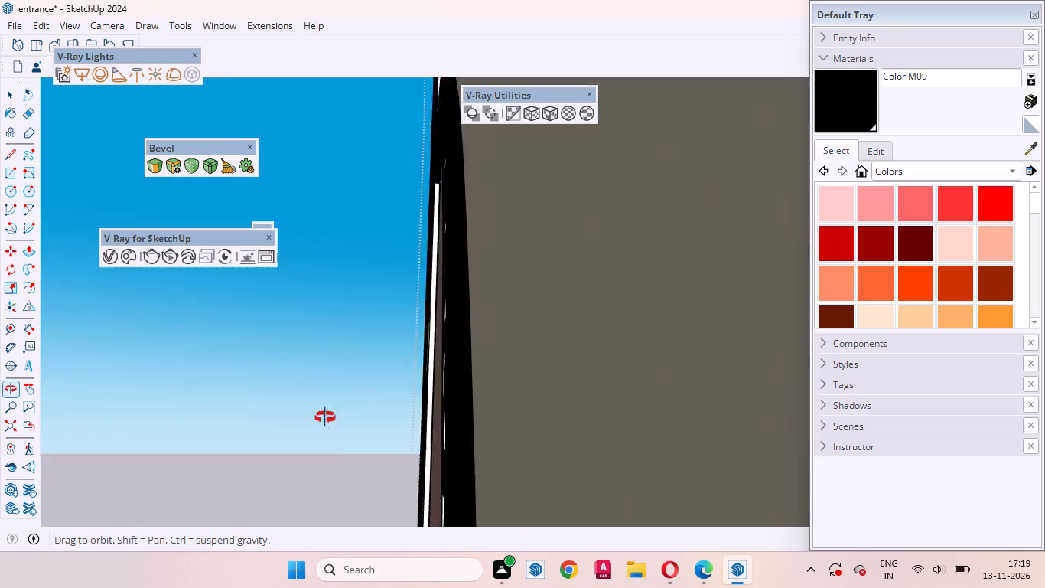
pyautogui.moveTo(325, 417); pyautogui.dragTo(545, 498, button='middle')
pyautogui.scroll(-19, 695, 478)
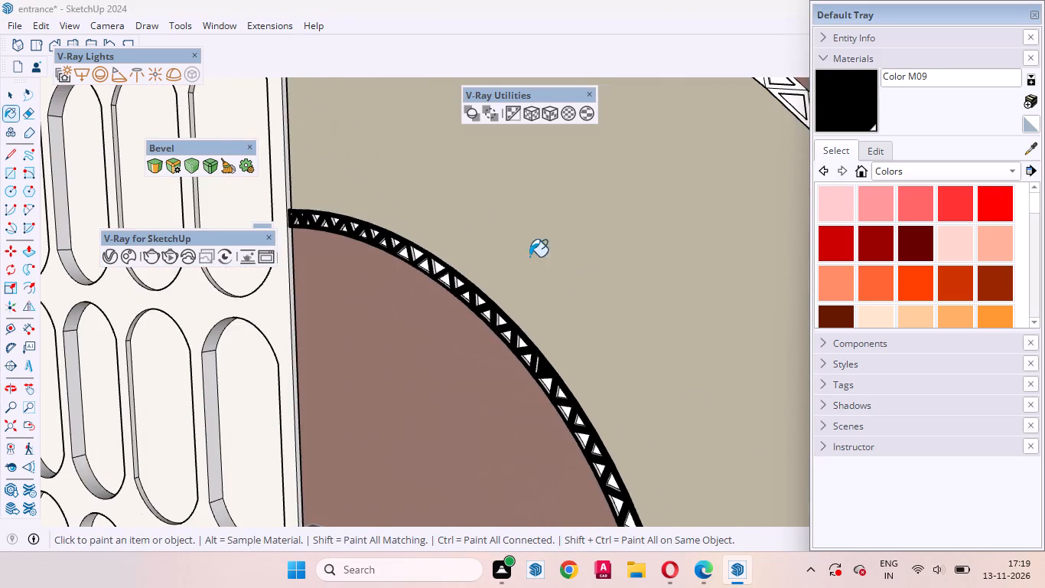
pyautogui.scroll(19, 401, 204)
pyautogui.moveTo(397, 285); pyautogui.dragTo(545, 430, button='middle')
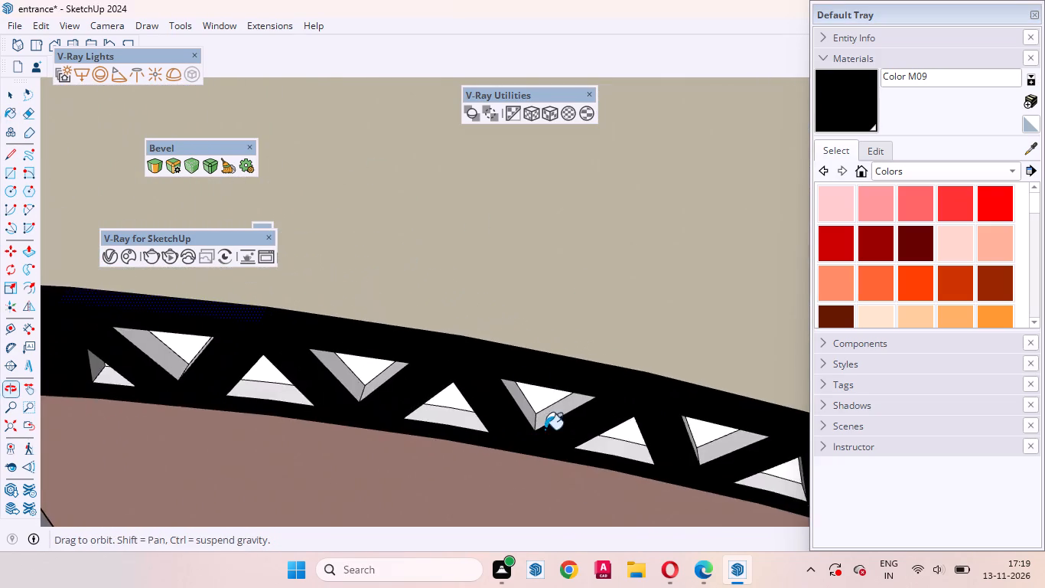
pyautogui.moveTo(545, 430); pyautogui.dragTo(540, 444, button='middle')
pyautogui.scroll(-14, 483, 318)
pyautogui.scroll(1, 429, 278)
pyautogui.scroll(-20, 432, 279)
pyautogui.scroll(-1, 432, 279)
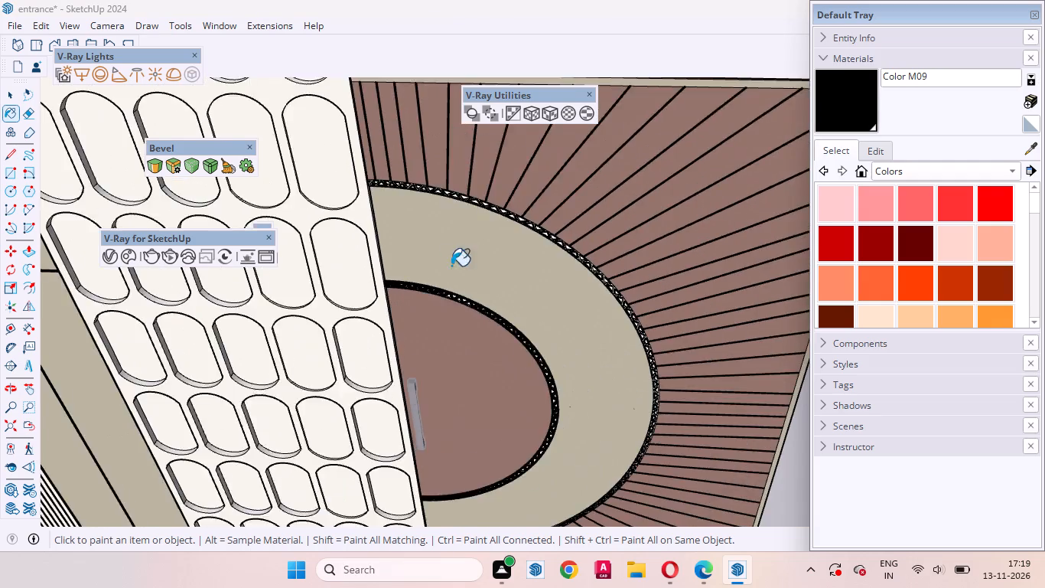
pyautogui.scroll(10, 557, 461)
pyautogui.moveTo(538, 415); pyautogui.dragTo(356, 263, button='middle')
pyautogui.scroll(2, 500, 276)
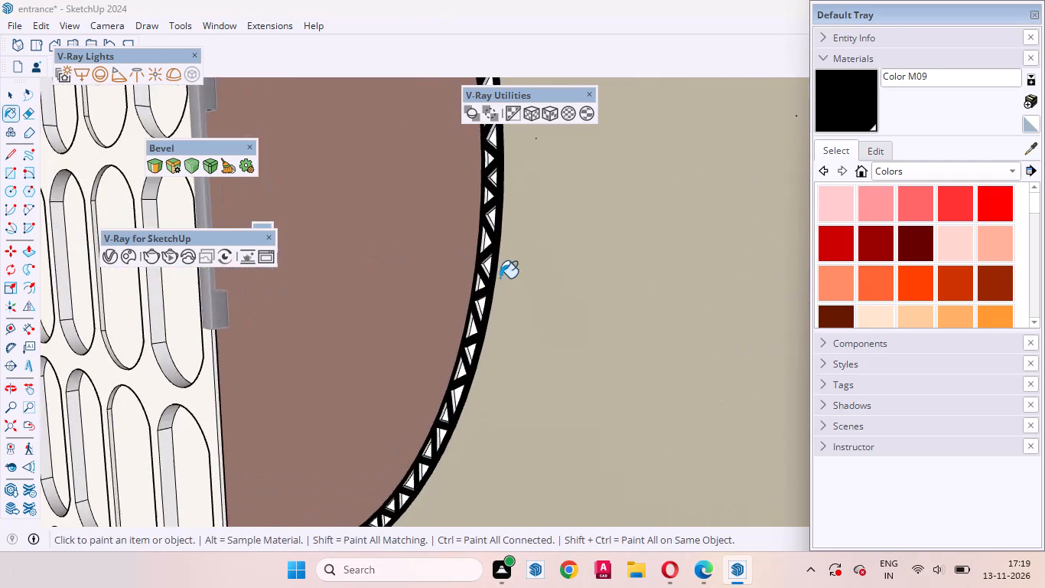
pyautogui.scroll(3, 500, 278)
pyautogui.moveTo(502, 394); pyautogui.dragTo(745, 79, button='middle')
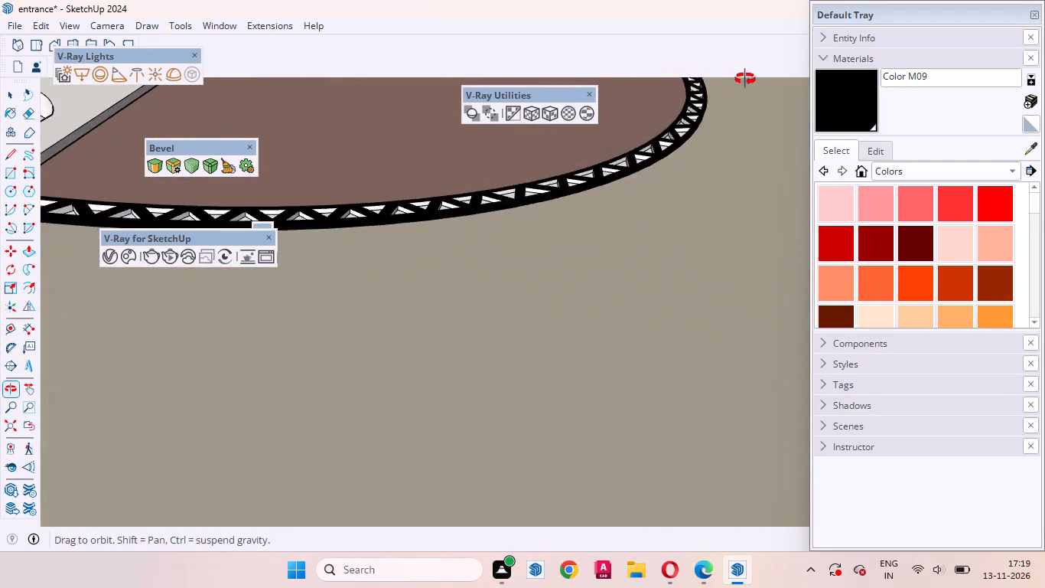
pyautogui.moveTo(745, 79); pyautogui.dragTo(780, 94, button='middle')
pyautogui.scroll(11, 199, 178)
pyautogui.moveTo(405, 275); pyautogui.dragTo(522, 179, button='middle')
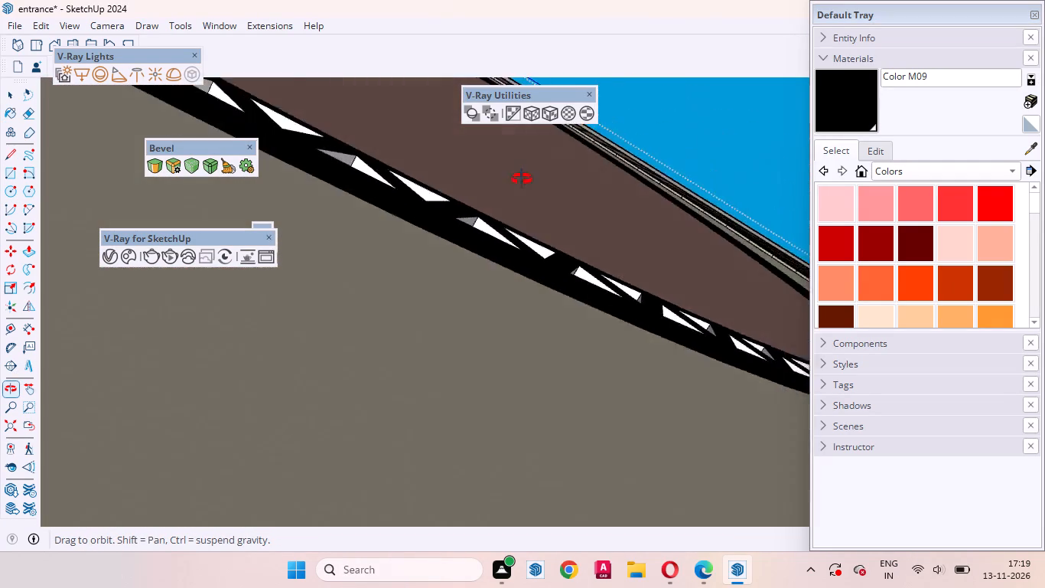
pyautogui.moveTo(522, 179); pyautogui.dragTo(365, 433, button='middle')
pyautogui.scroll(-14, 466, 423)
pyautogui.scroll(1, 407, 431)
pyautogui.scroll(-7, 407, 431)
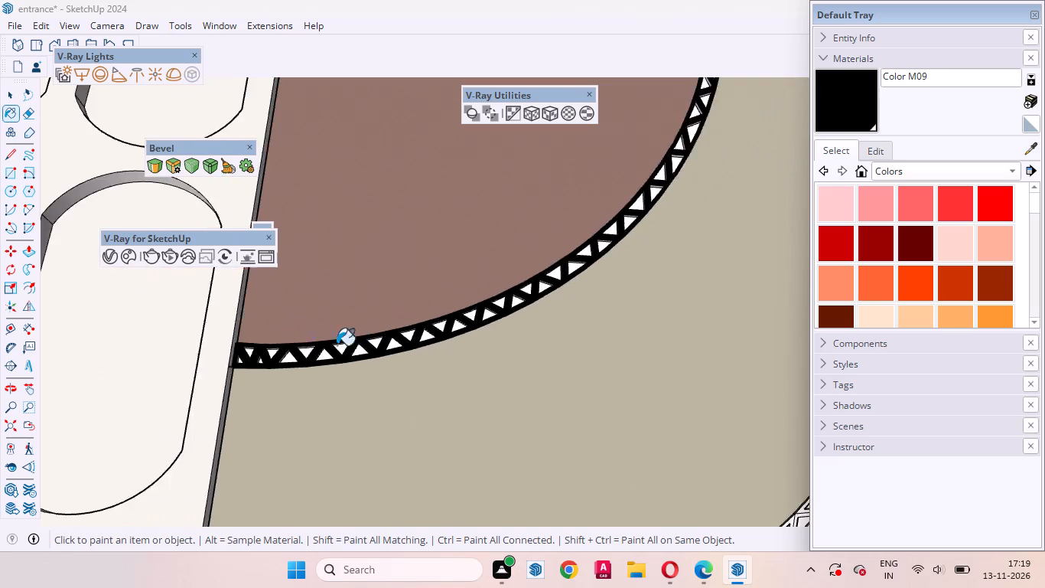
pyautogui.scroll(-11, 337, 345)
# Paint the front faces of four adjacent white triangular pieces on the outer lattice band's lower arc black.
pyautogui.scroll(20, 498, 381)
pyautogui.scroll(1, 498, 381)
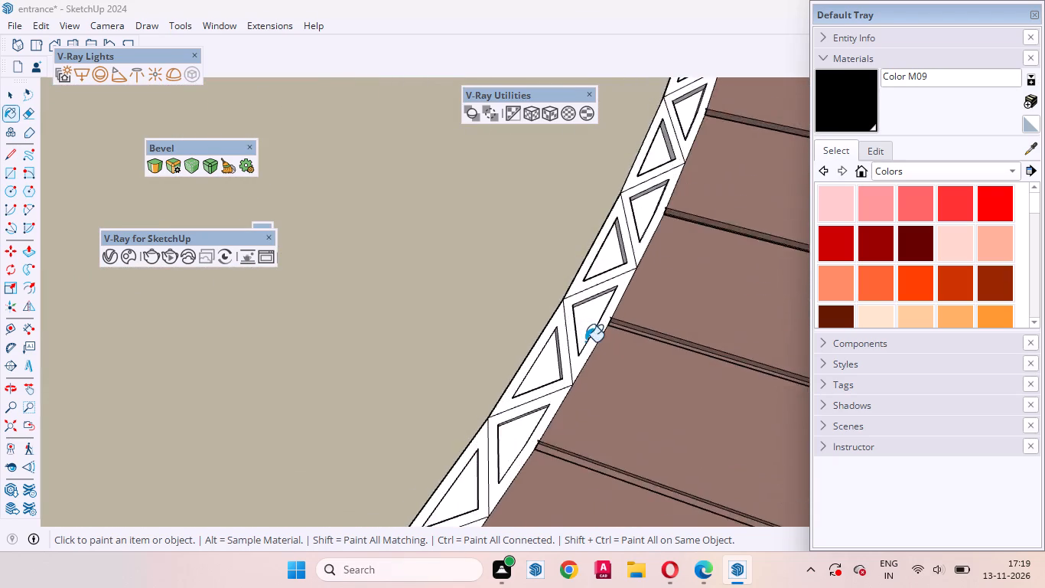
pyautogui.scroll(3, 585, 341)
pyautogui.click(565, 292)
pyautogui.click(565, 266)
pyautogui.click(544, 300)
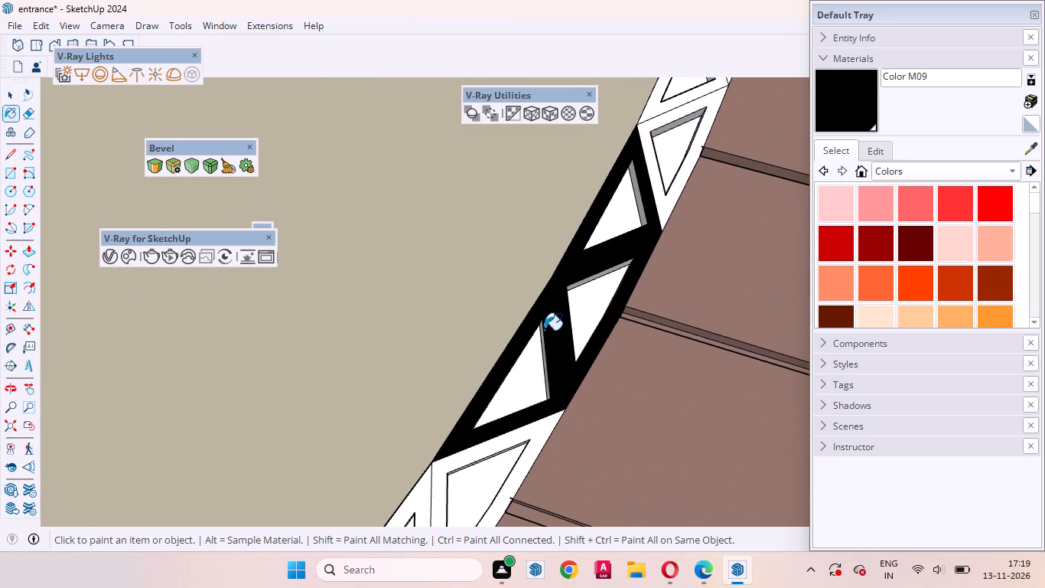
pyautogui.click(532, 430)
# Paint the outer lattice band's first seven triangular pieces black, starting at its lower end beside the perforated panel.
pyautogui.scroll(-16, 581, 285)
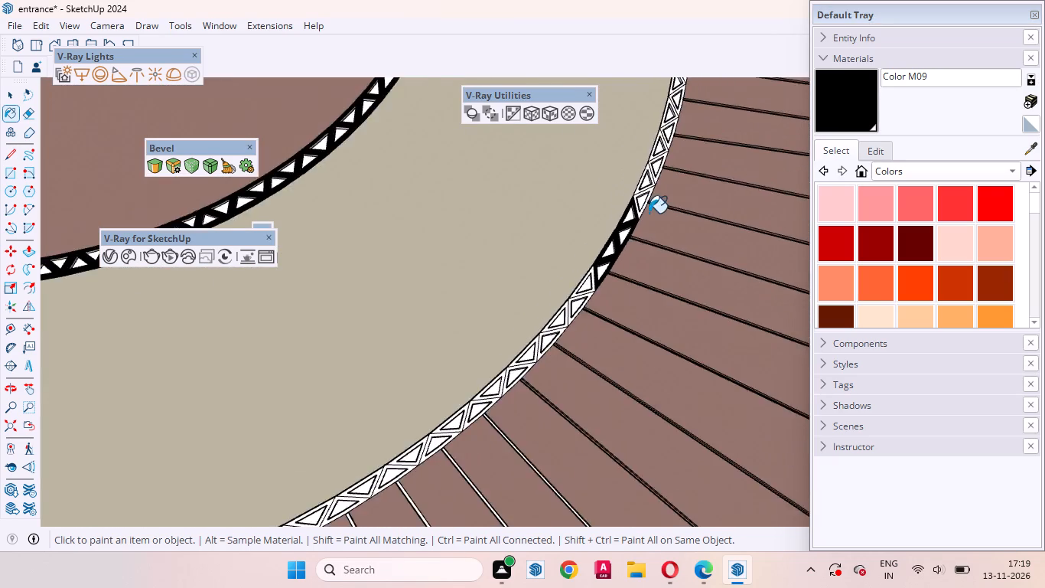
pyautogui.scroll(-7, 649, 213)
pyautogui.scroll(1, 717, 227)
pyautogui.scroll(-2, 724, 230)
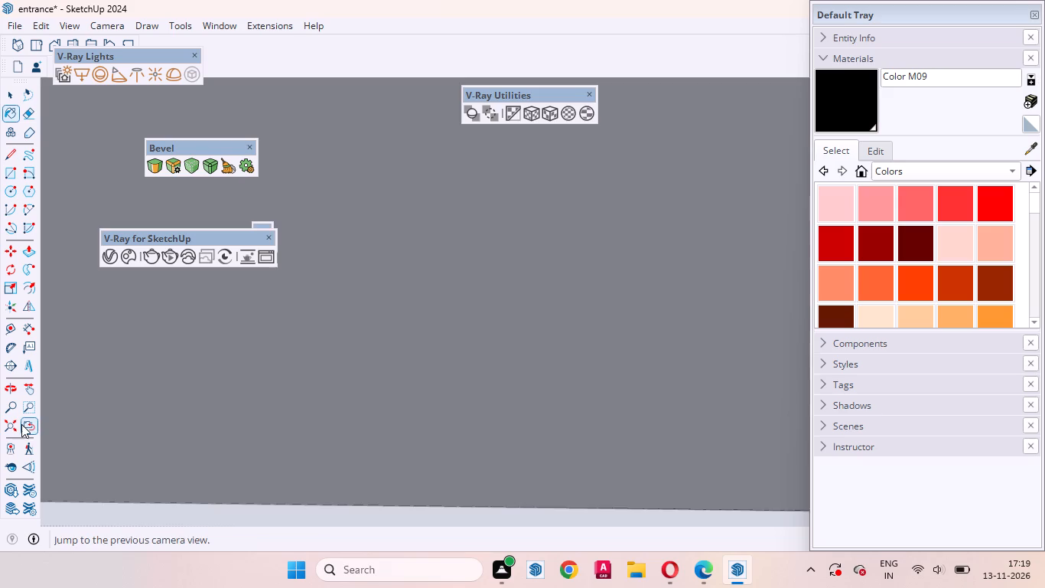
pyautogui.click(21, 424)
pyautogui.scroll(-5, 513, 296)
pyautogui.moveTo(550, 315); pyautogui.dragTo(536, 396, button='middle')
pyautogui.scroll(-5, 575, 383)
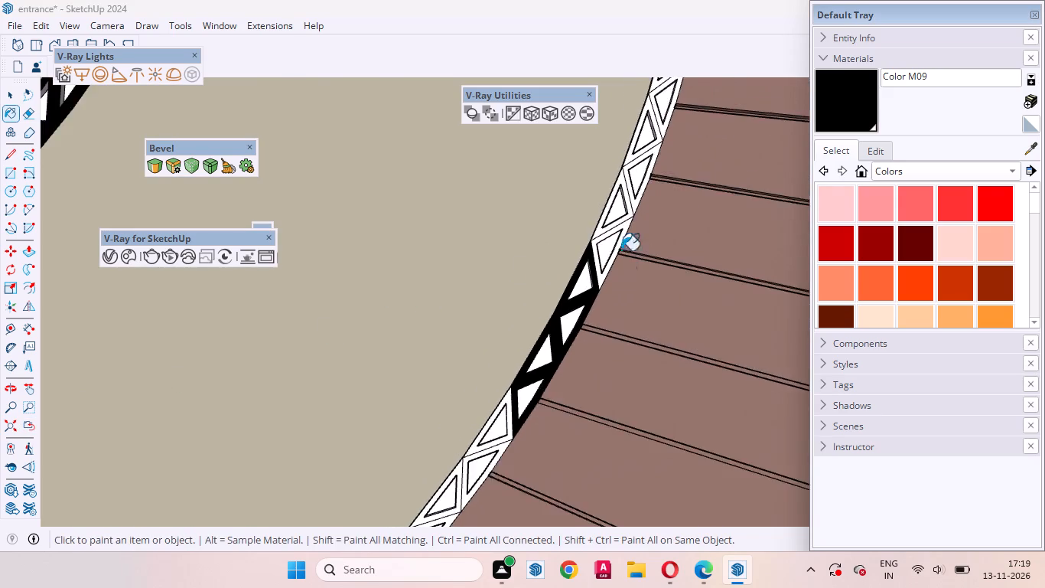
pyautogui.scroll(-11, 621, 250)
pyautogui.scroll(1, 662, 167)
pyautogui.scroll(-5, 670, 171)
pyautogui.scroll(11, 230, 435)
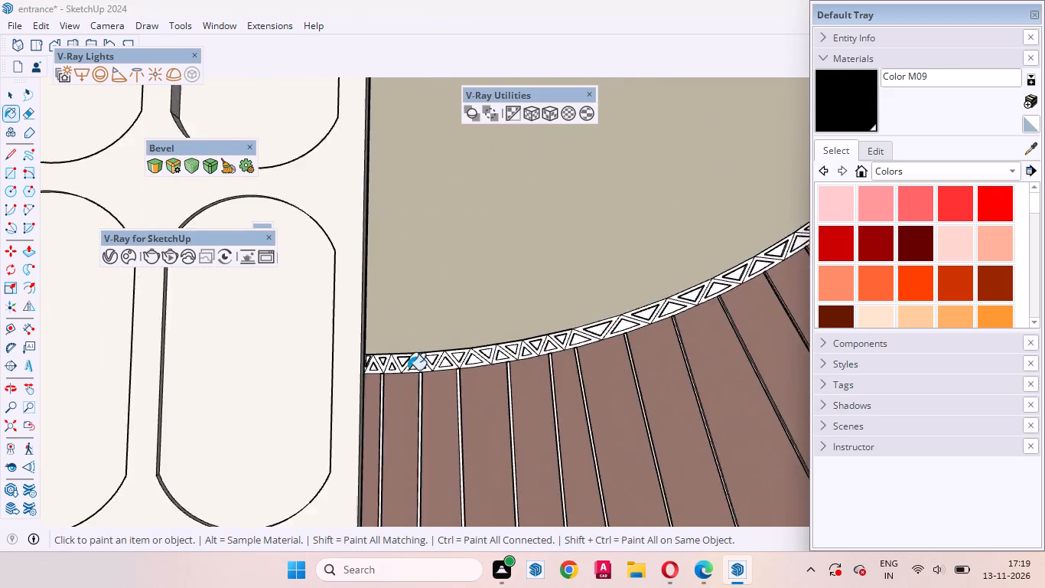
pyautogui.scroll(16, 408, 370)
pyautogui.click(347, 374)
pyautogui.click(369, 367)
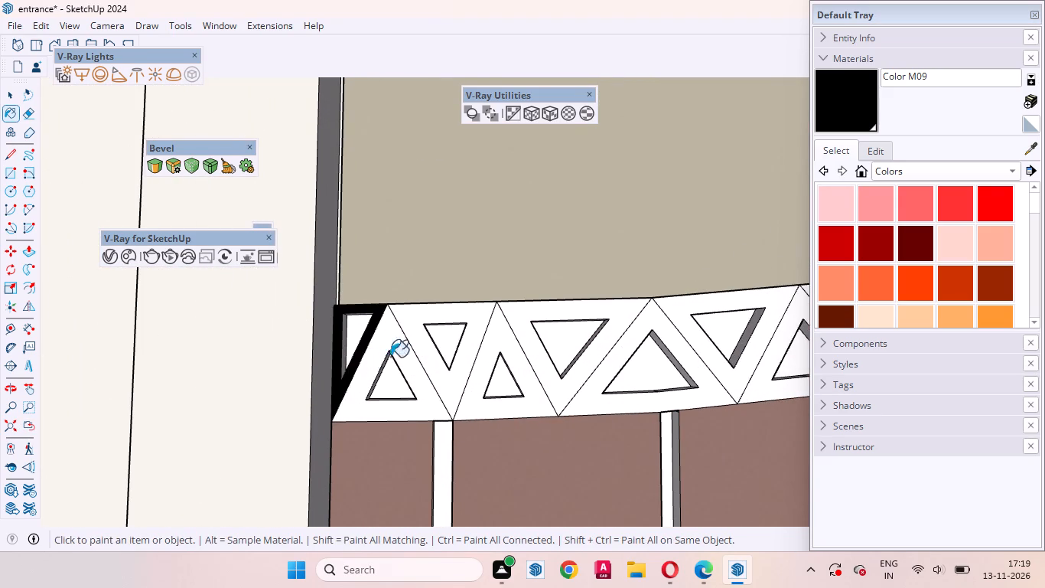
pyautogui.click(411, 341)
pyautogui.click(494, 350)
pyautogui.click(533, 358)
pyautogui.click(633, 359)
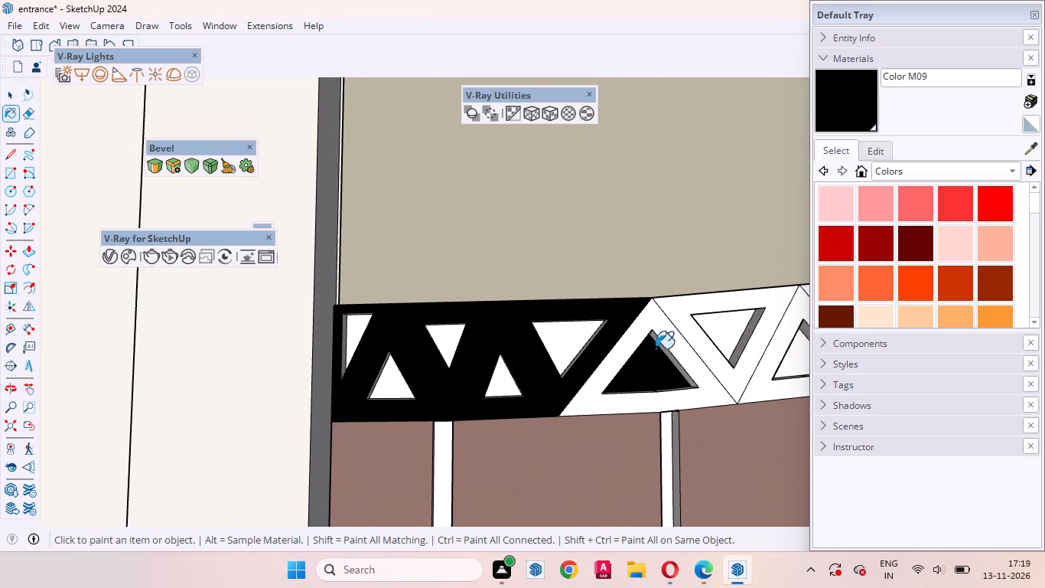
pyautogui.hotkey('ctrl', 'z')
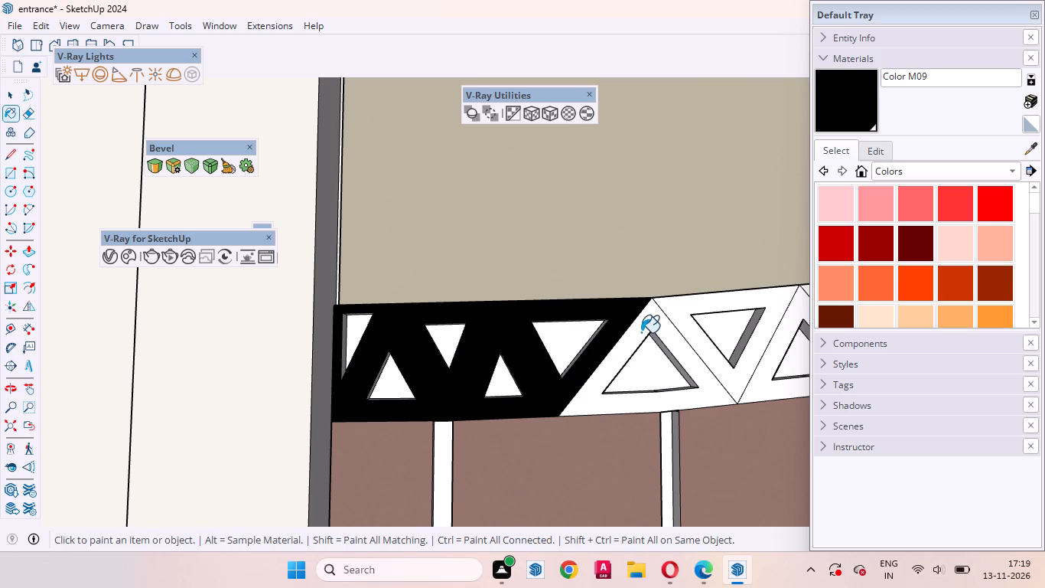
pyautogui.click(641, 332)
pyautogui.click(692, 339)
# Paint the next nine white triangular pieces of the outer lattice band black, moving away from the perforated panel.
pyautogui.scroll(-14, 296, 426)
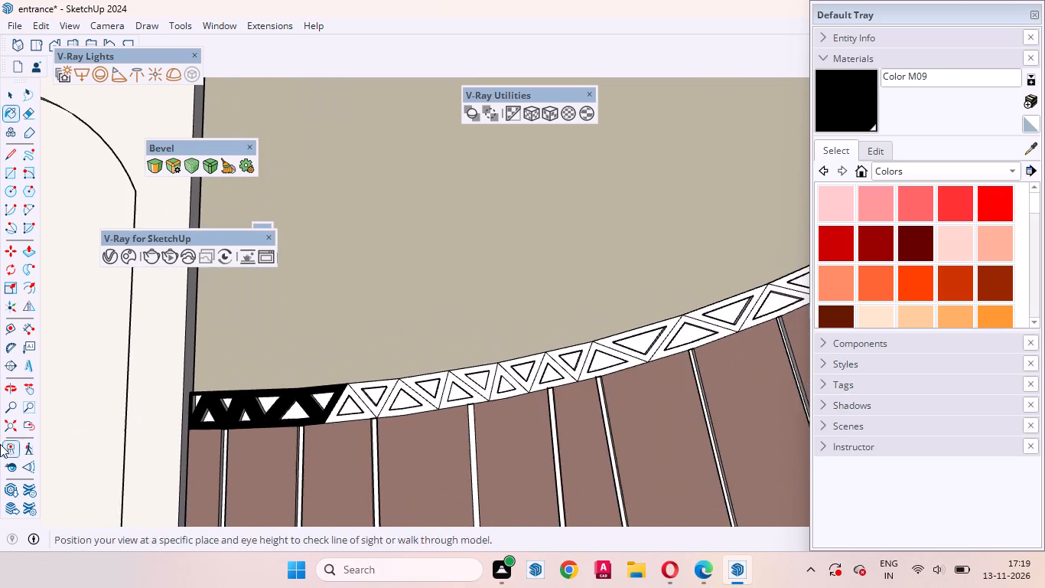
pyautogui.scroll(12, 256, 417)
pyautogui.click(425, 413)
pyautogui.click(487, 394)
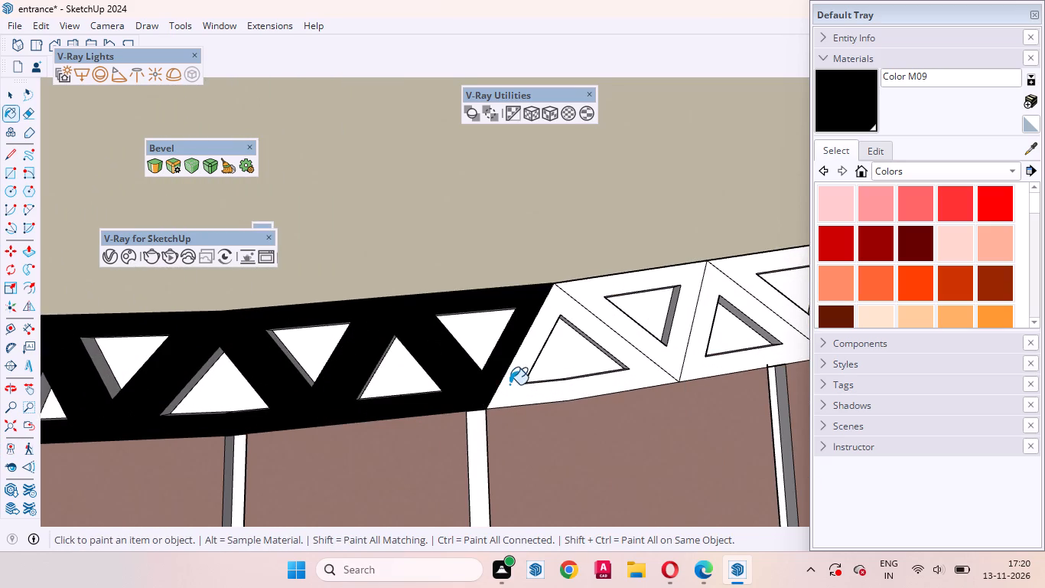
pyautogui.click(509, 384)
pyautogui.click(630, 335)
pyautogui.click(710, 328)
pyautogui.scroll(-5, 9, 478)
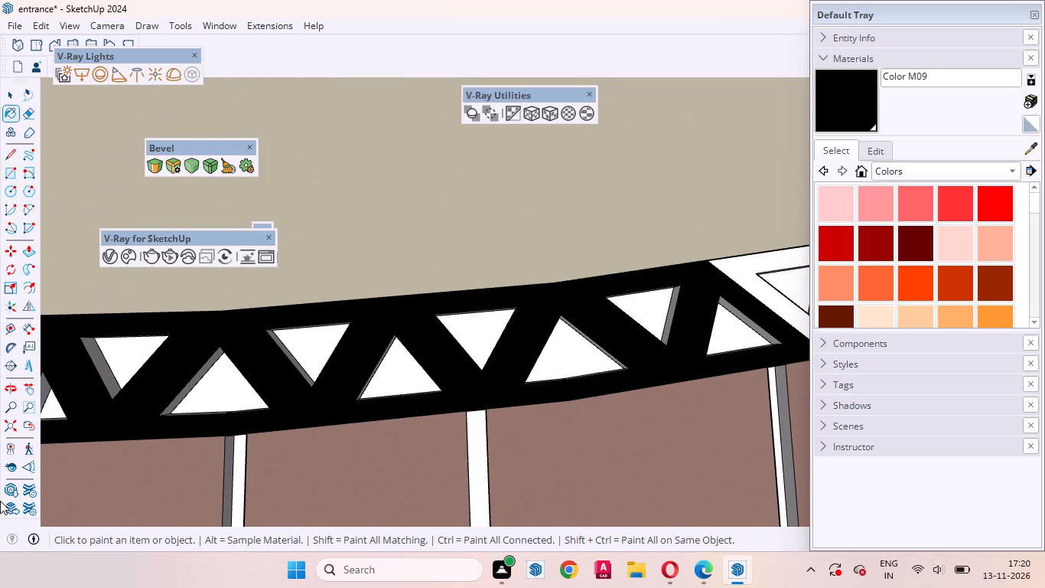
pyautogui.scroll(-16, 0, 501)
pyautogui.scroll(12, 598, 394)
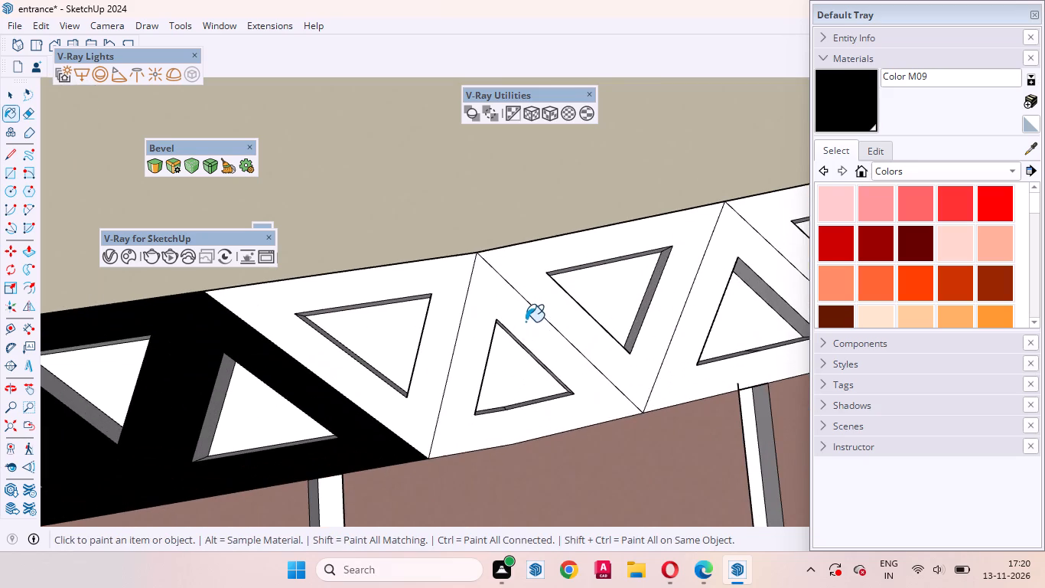
pyautogui.click(526, 322)
pyautogui.click(454, 299)
pyautogui.click(545, 281)
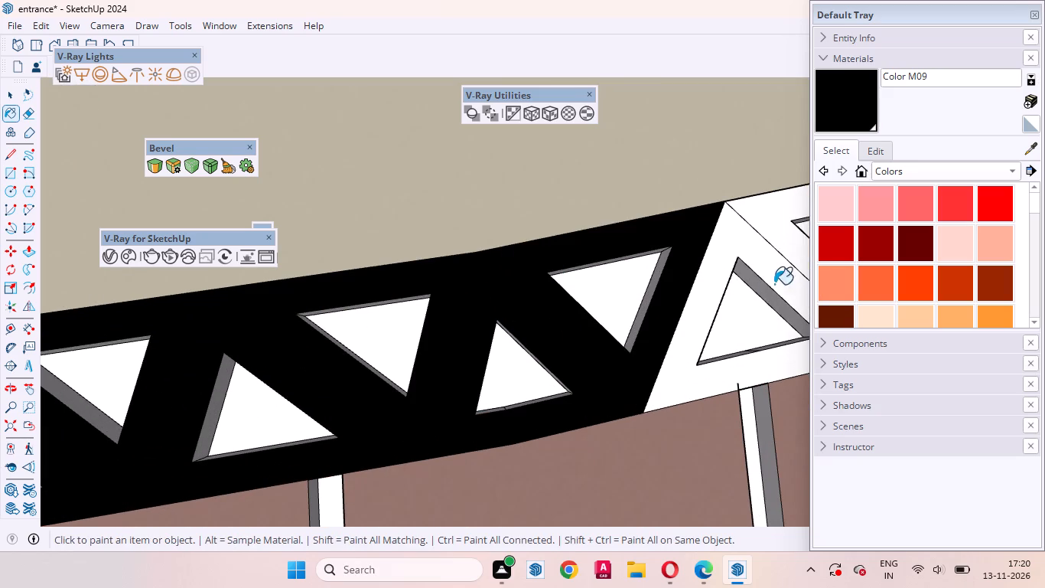
pyautogui.click(712, 277)
# Paint the following seven white triangular pieces black, continuing up the outer lattice band's lower arc.
pyautogui.scroll(-17, 330, 430)
pyautogui.scroll(2, 465, 368)
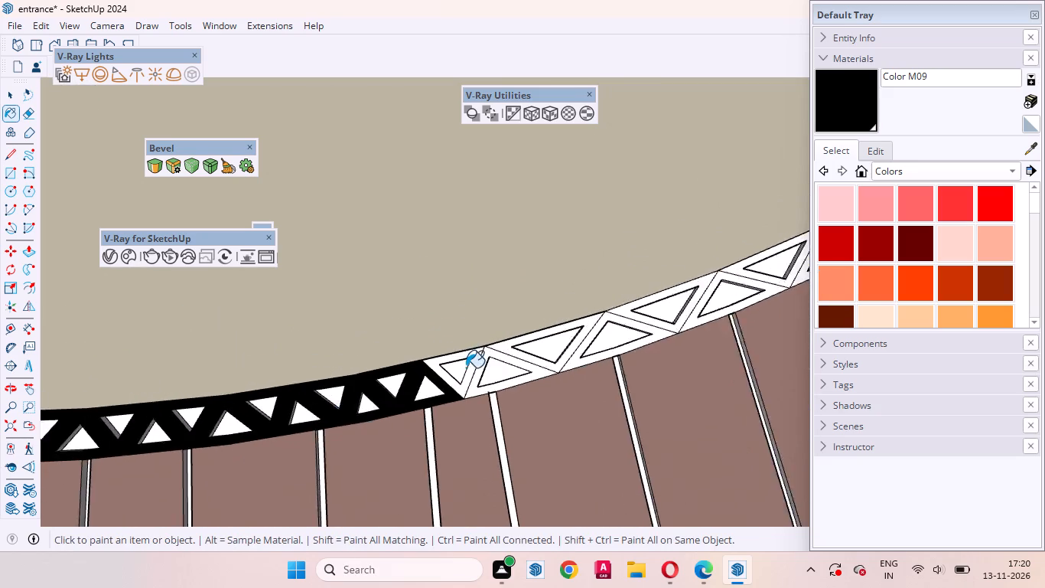
pyautogui.scroll(6, 466, 367)
pyautogui.click(495, 355)
pyautogui.click(471, 339)
pyautogui.click(522, 332)
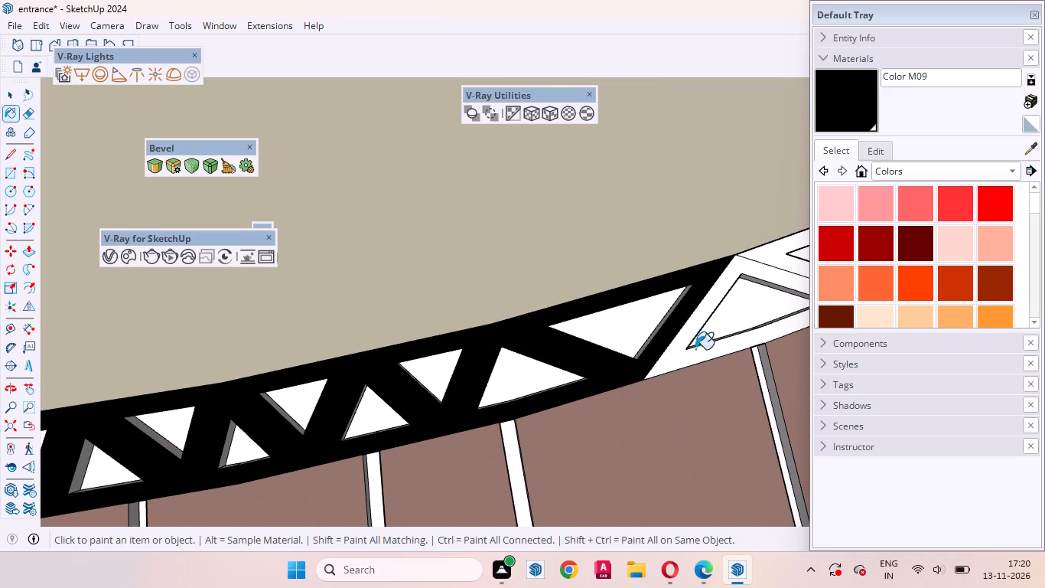
pyautogui.click(689, 339)
pyautogui.scroll(-13, 535, 419)
pyautogui.scroll(6, 502, 383)
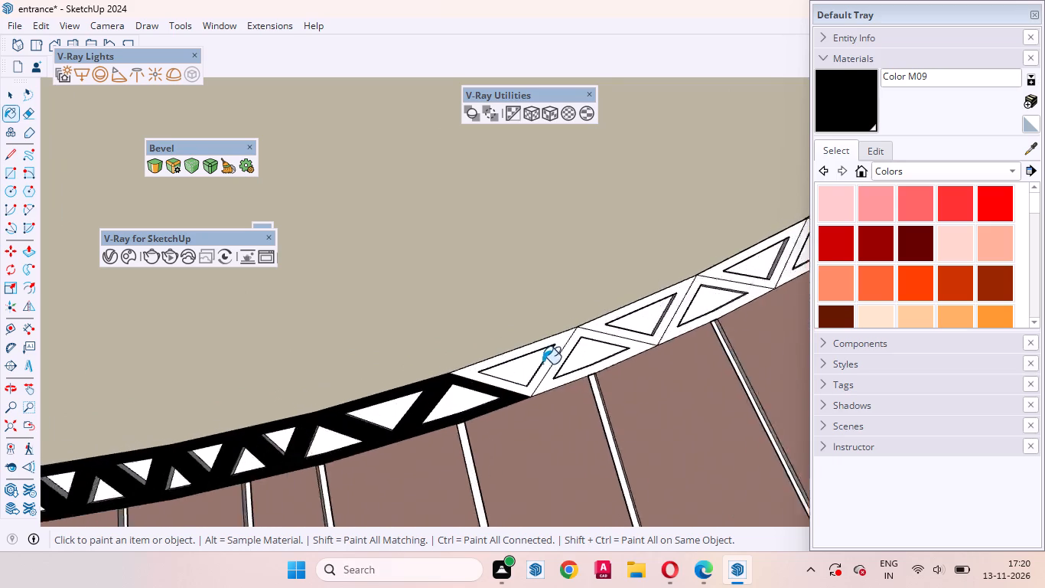
pyautogui.scroll(5, 542, 364)
pyautogui.click(573, 356)
pyautogui.click(568, 341)
pyautogui.click(671, 309)
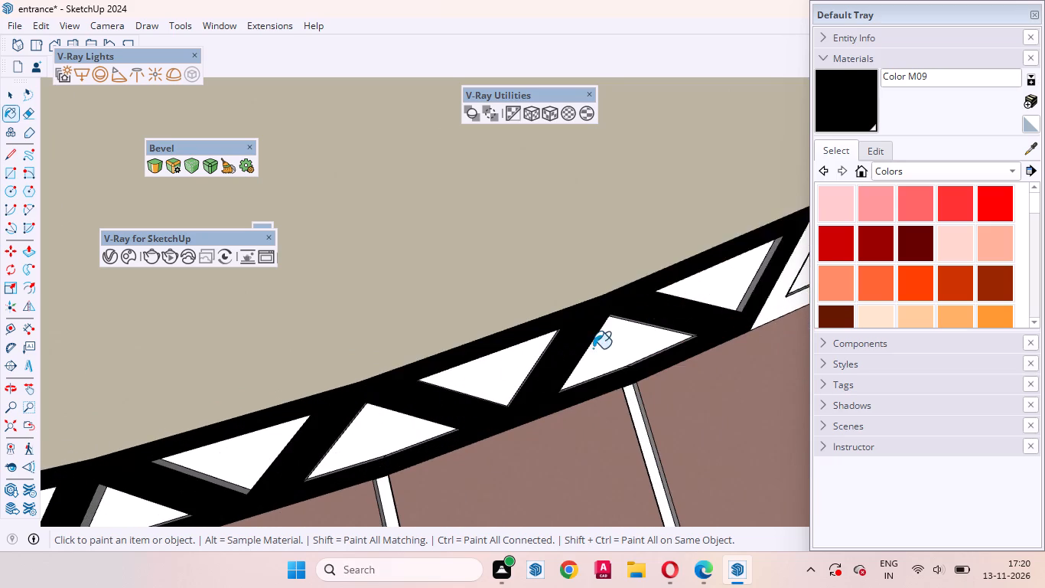
# Paint the next four white triangular pieces black farther up the outer lattice band's lower arc.
pyautogui.scroll(-14, 330, 469)
pyautogui.scroll(-10, 643, 399)
pyautogui.scroll(3, 718, 367)
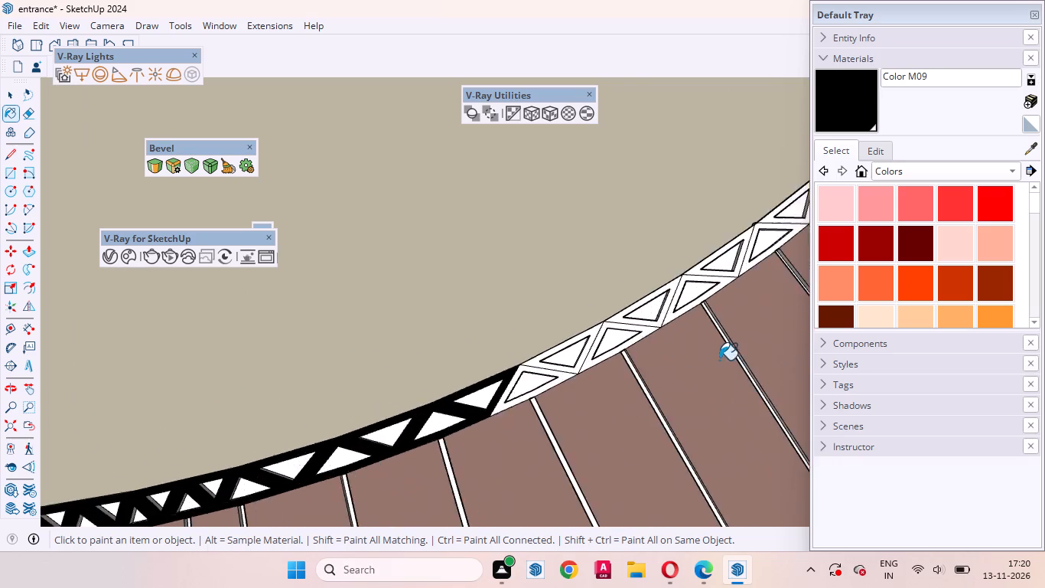
pyautogui.scroll(12, 719, 360)
pyautogui.click(539, 353)
pyautogui.click(532, 334)
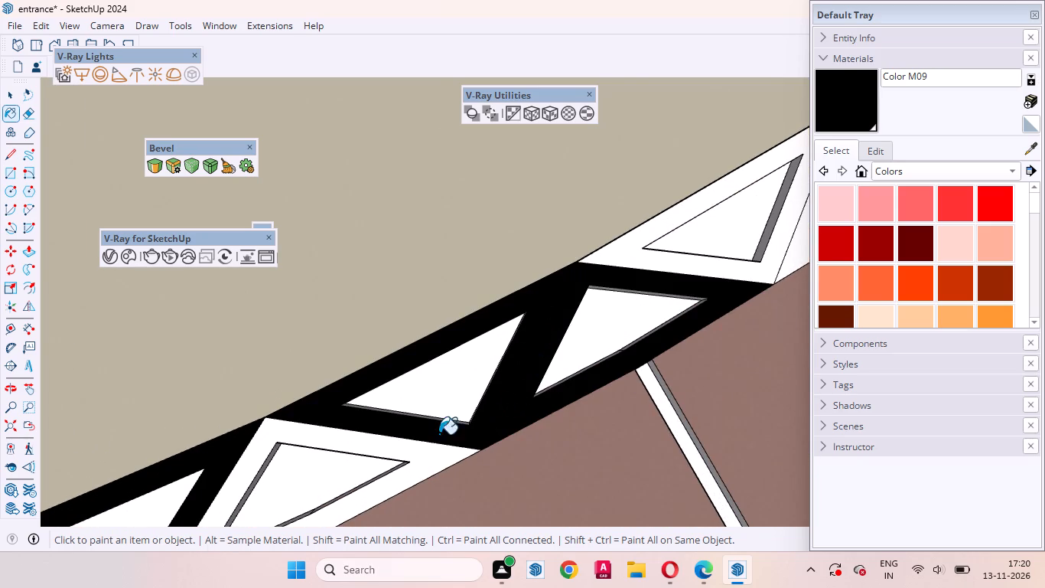
pyautogui.click(426, 451)
pyautogui.click(687, 269)
# Paint four more triangular pieces of the outer lattice band black, up to and just past the small notch on its inner edge.
pyautogui.scroll(-10, 504, 377)
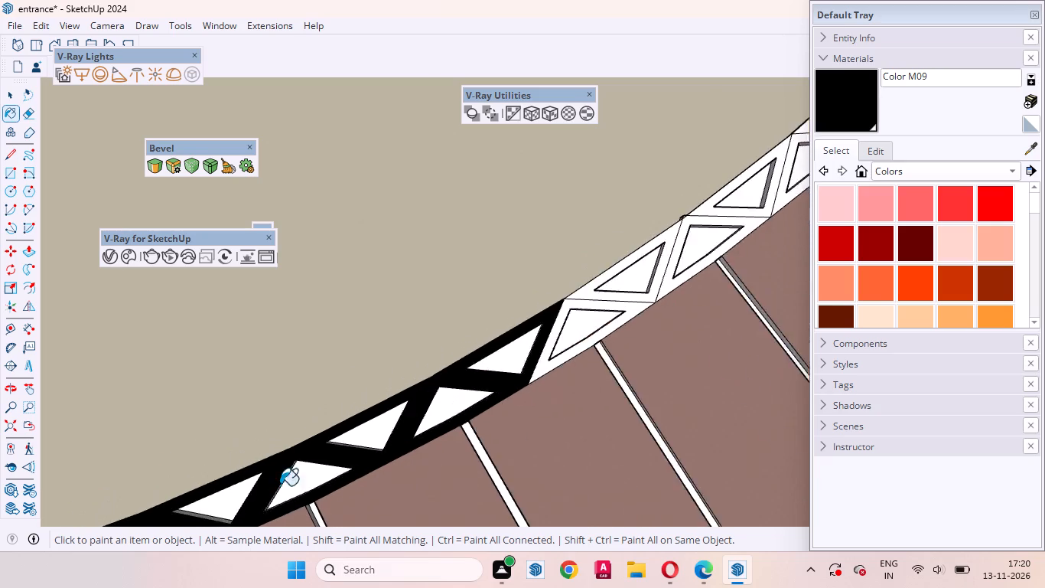
pyautogui.scroll(-3, 280, 485)
pyautogui.scroll(11, 509, 374)
pyautogui.click(578, 338)
pyautogui.click(597, 334)
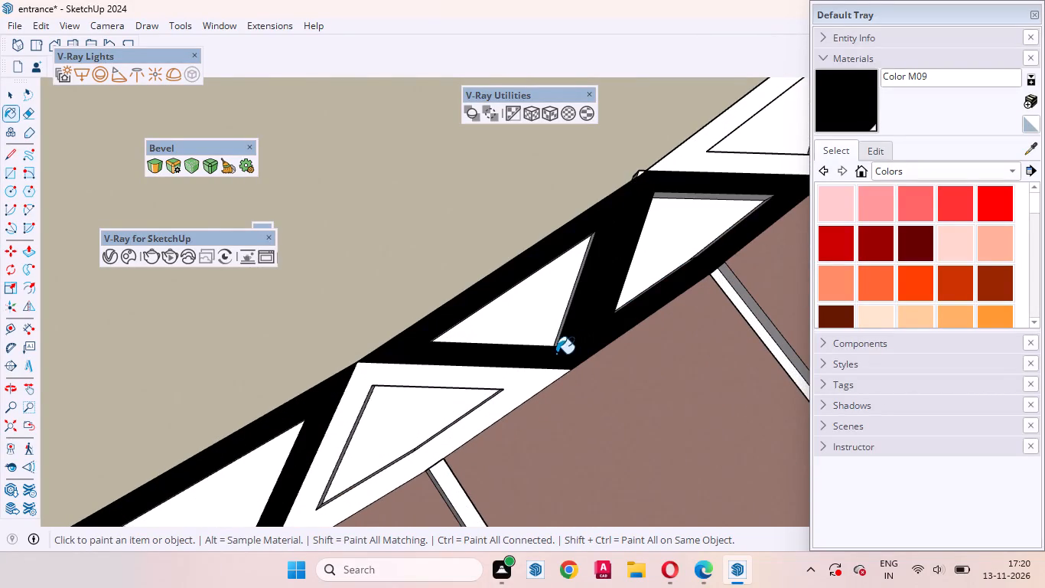
pyautogui.click(532, 382)
pyautogui.scroll(-8, 452, 445)
pyautogui.scroll(8, 580, 316)
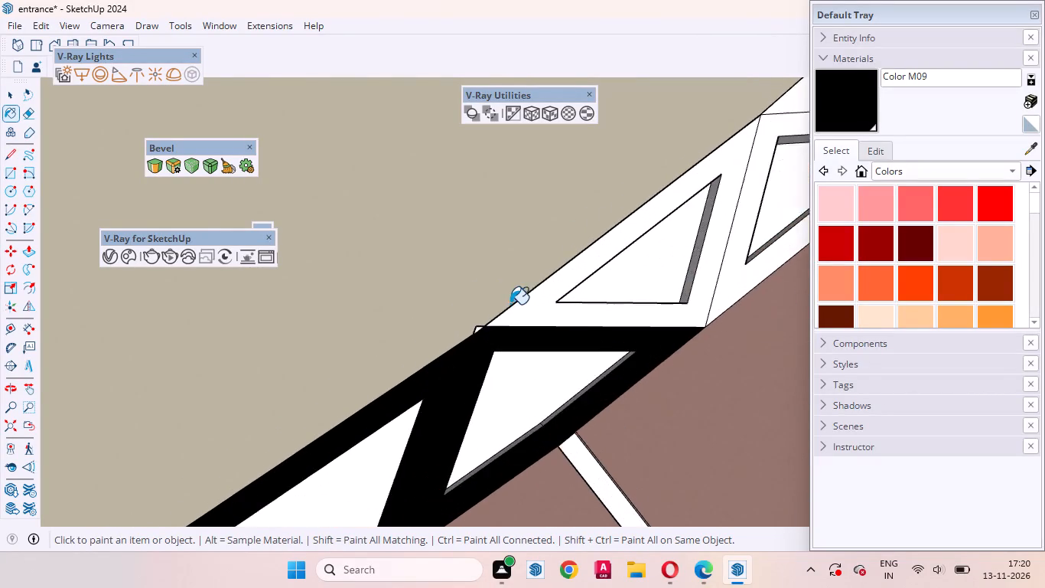
pyautogui.scroll(4, 510, 304)
pyautogui.click(563, 319)
pyautogui.moveTo(500, 340); pyautogui.dragTo(546, 445, button='middle')
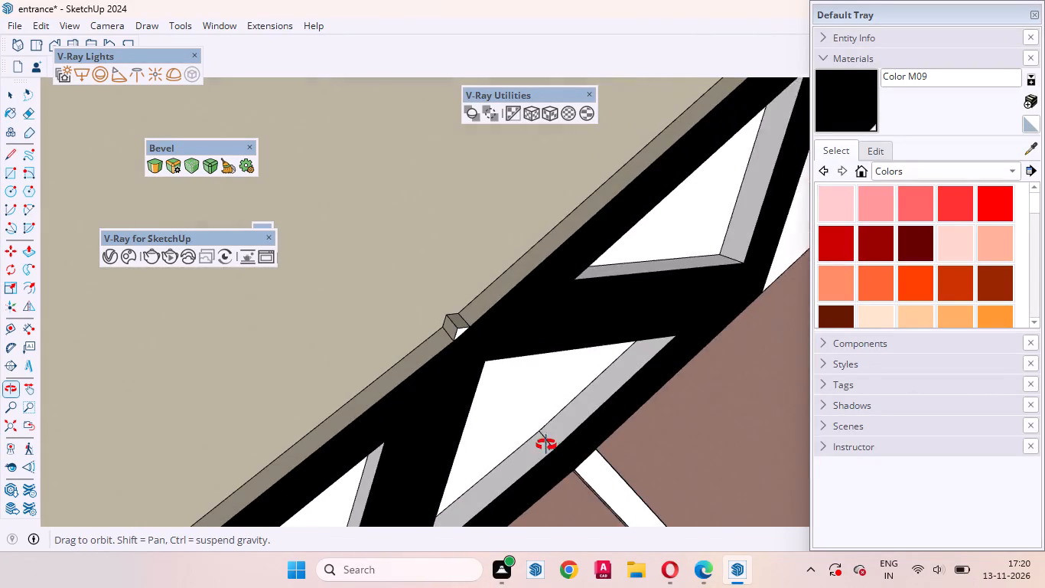
# Push/Pull the small notch's white face out flush with the putty wall surface at the outer lattice band's inner edge.
pyautogui.moveTo(546, 445); pyautogui.dragTo(536, 445, button='middle')
pyautogui.press('space')
pyautogui.scroll(14, 435, 336)
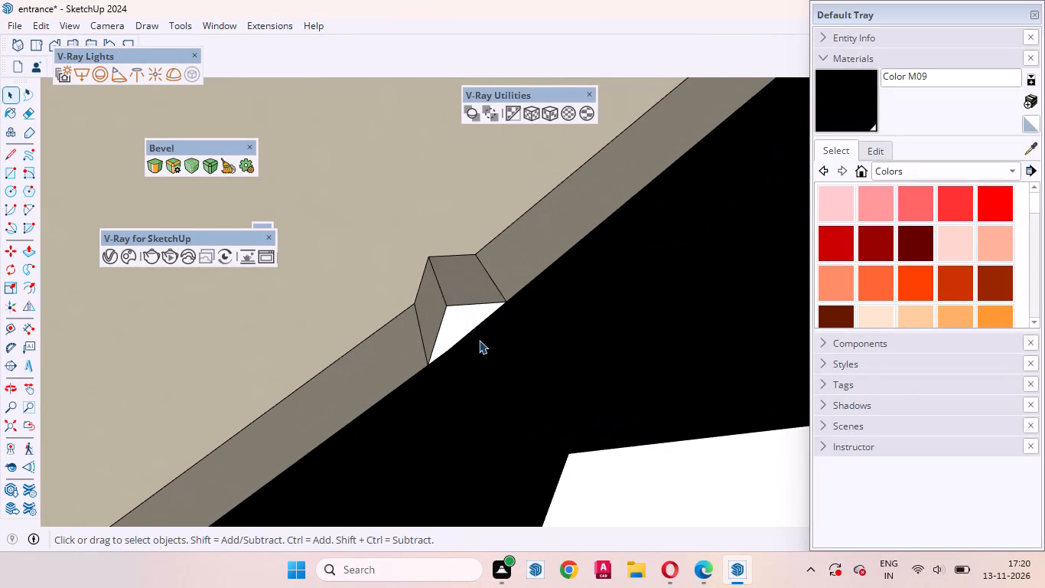
pyautogui.click(464, 328)
pyautogui.press('p')
pyautogui.click(463, 328)
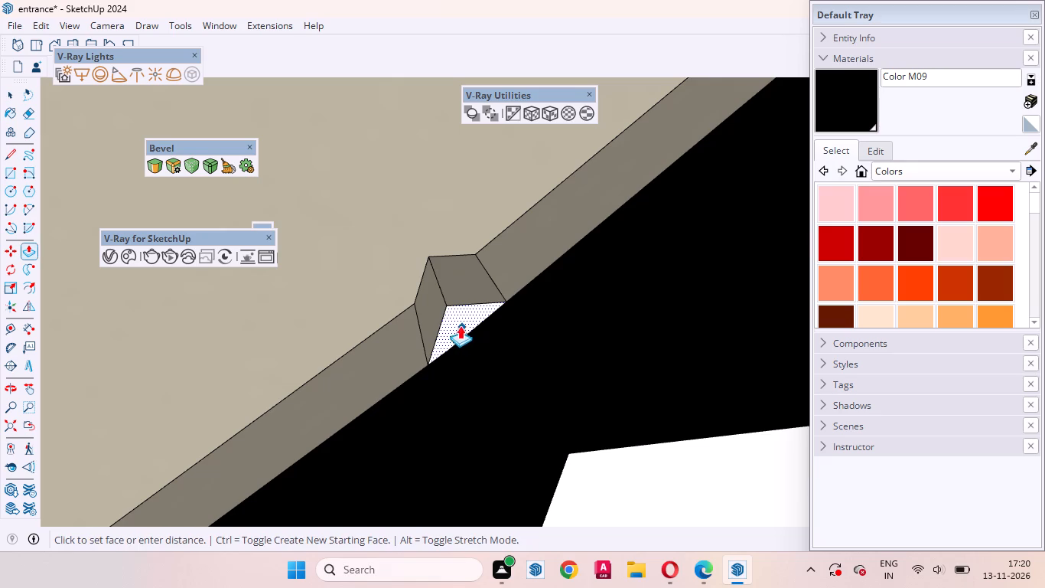
pyautogui.click(439, 267)
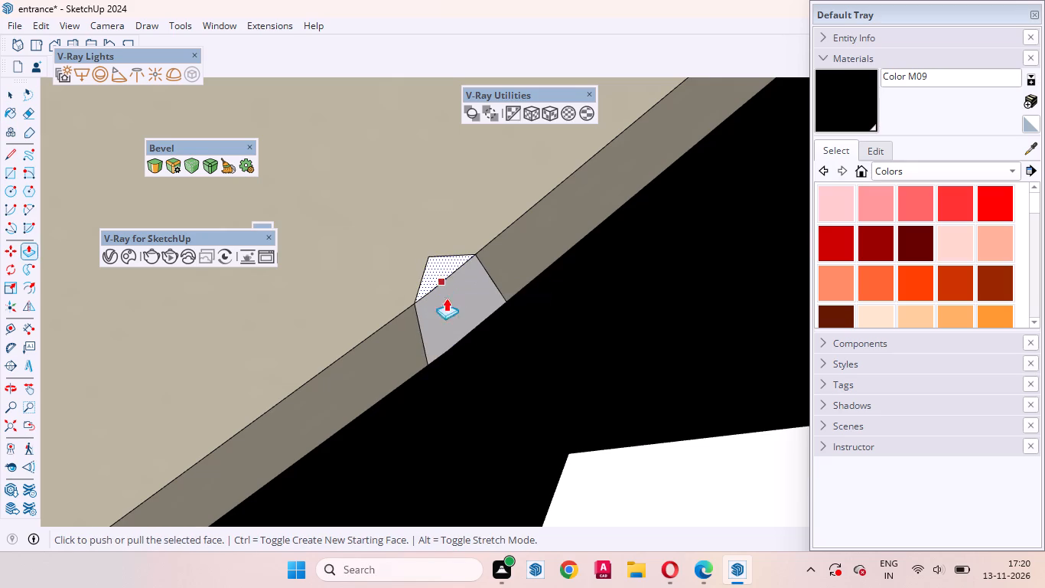
pyautogui.press('space')
# Sample the wall's Uniboard-L19-Putty-4K material and apply it to the filled notch's white side face.
pyautogui.moveTo(480, 300); pyautogui.dragTo(734, 300, button='middle')
pyautogui.click(1033, 149)
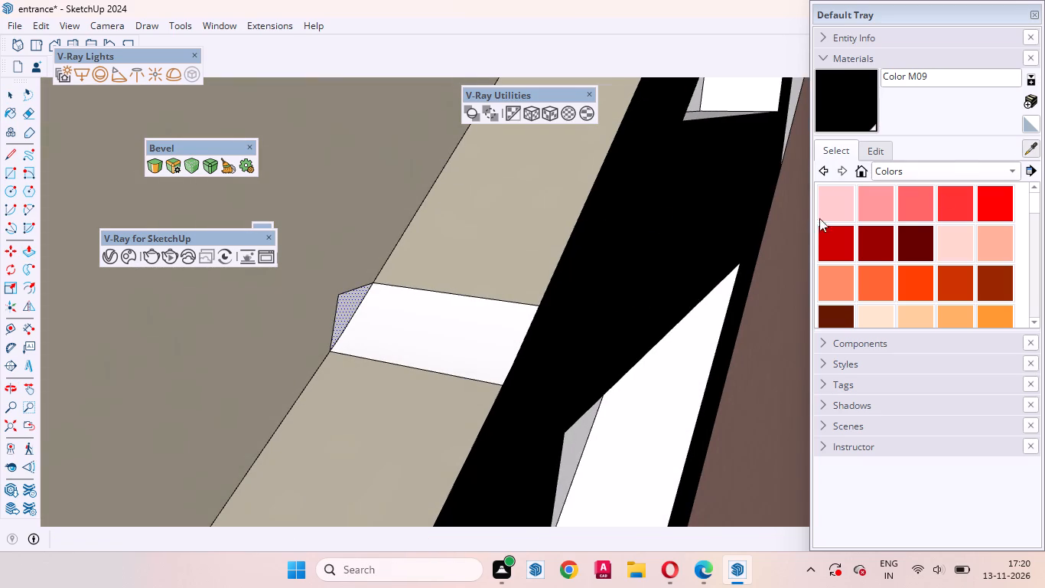
pyautogui.click(486, 243)
pyautogui.click(457, 335)
pyautogui.press('space')
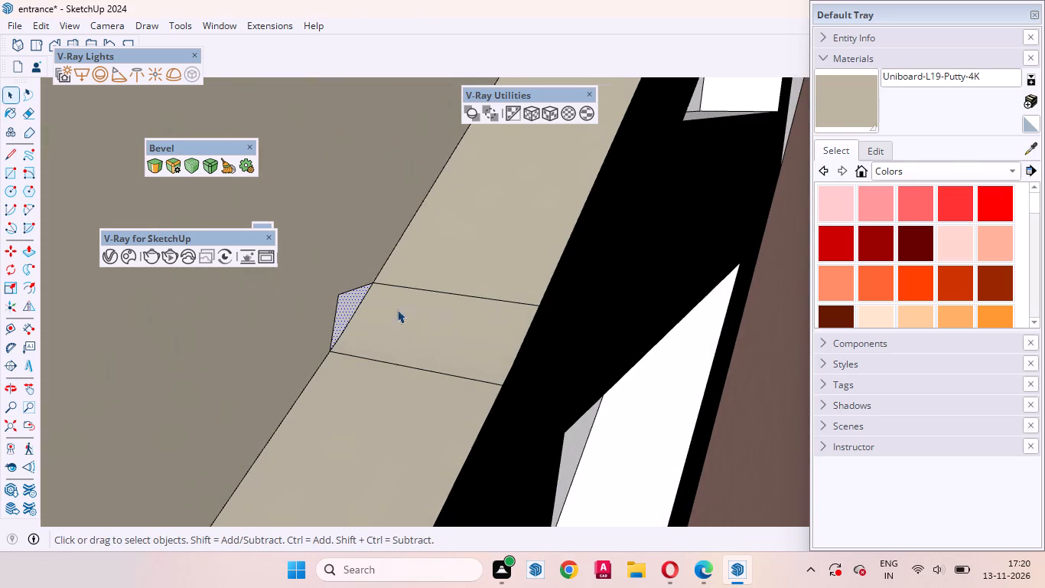
# Erase the two leftover notch outline edges on the wall face beside the filled notch.
pyautogui.scroll(6, 336, 293)
pyautogui.click(341, 299)
pyautogui.rightClick(341, 299)
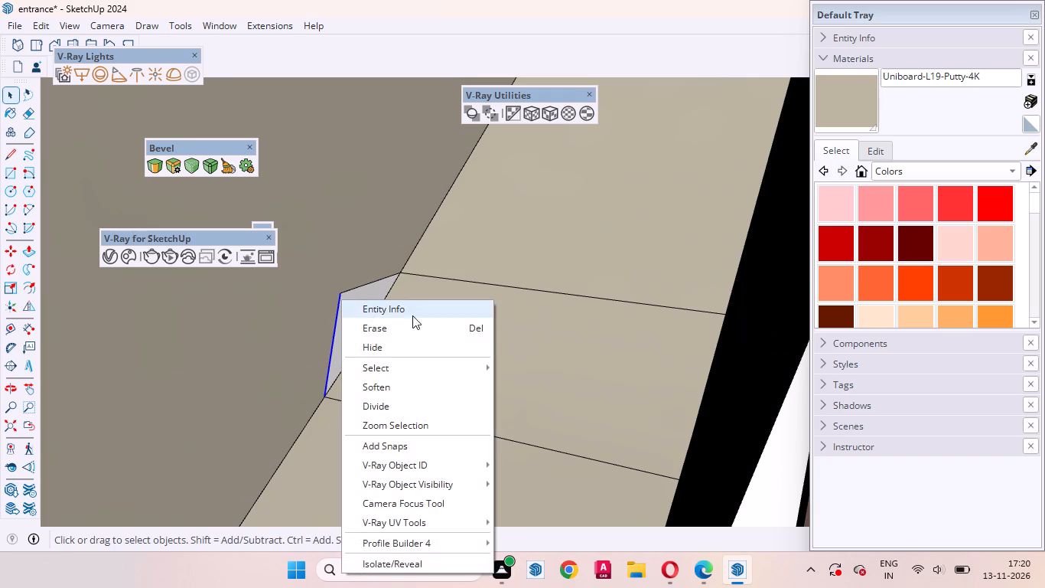
pyautogui.click(405, 329)
pyautogui.click(363, 286)
pyautogui.rightClick(363, 286)
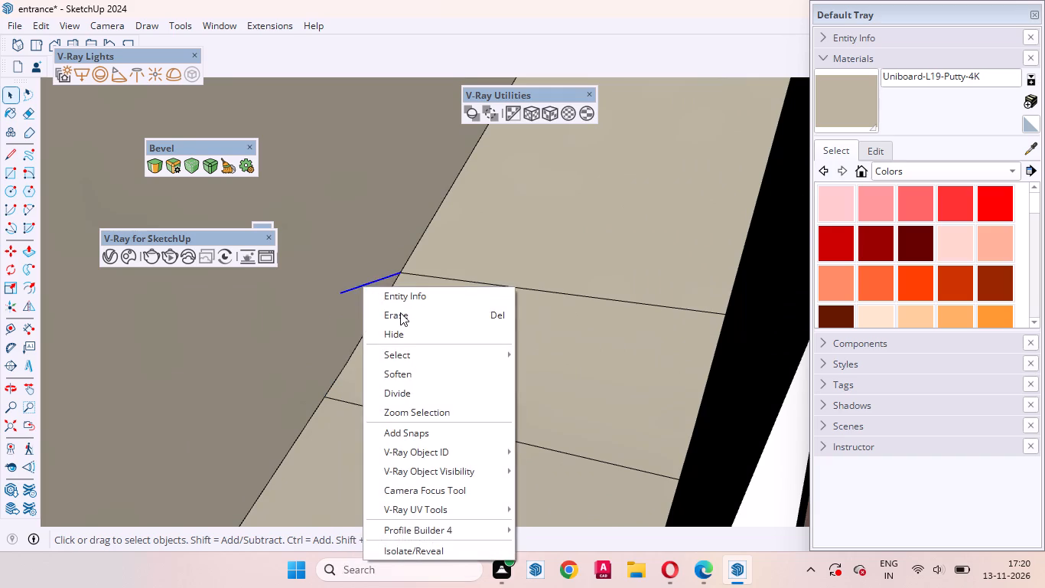
pyautogui.click(400, 312)
# Sample black Color M09 from the outer lattice band and paint the next six white triangular pieces above the filled notch.
pyautogui.scroll(-12, 378, 388)
pyautogui.scroll(1, 337, 383)
pyautogui.scroll(-1, 354, 383)
pyautogui.moveTo(500, 393); pyautogui.dragTo(369, 332, button='middle')
pyautogui.scroll(-2, 395, 325)
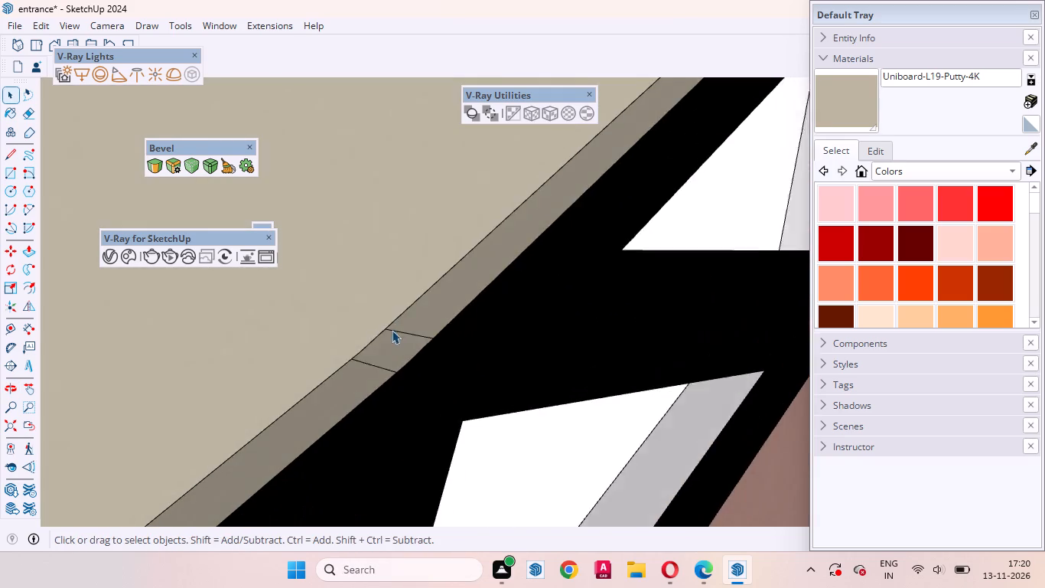
pyautogui.scroll(-20, 392, 330)
pyautogui.moveTo(525, 410); pyautogui.dragTo(451, 320, button='middle')
pyautogui.scroll(3, 460, 319)
pyautogui.click(465, 320)
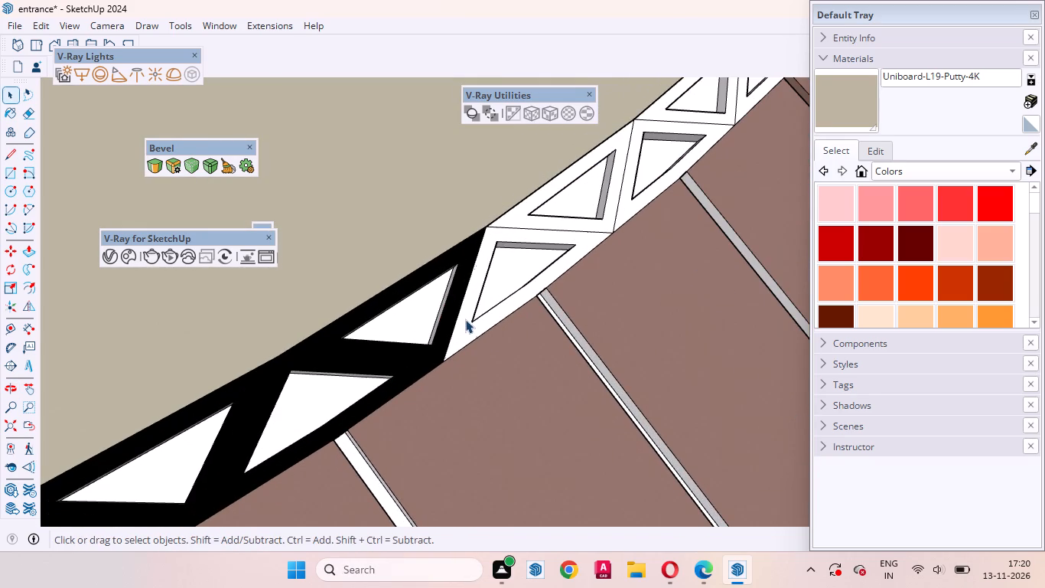
pyautogui.click(1032, 146)
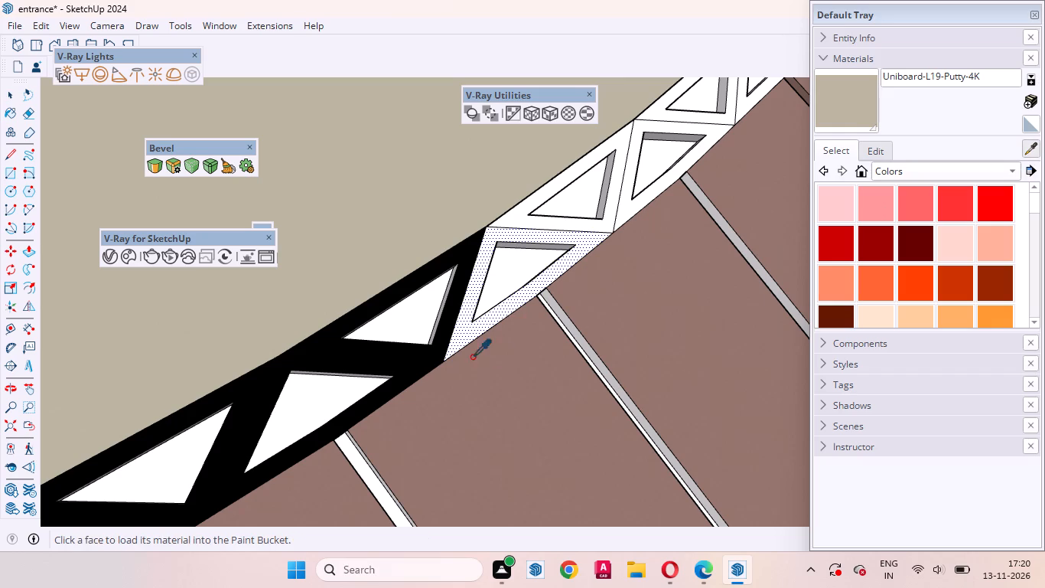
pyautogui.click(417, 355)
pyautogui.click(469, 327)
pyautogui.scroll(-8, 386, 402)
pyautogui.scroll(2, 545, 262)
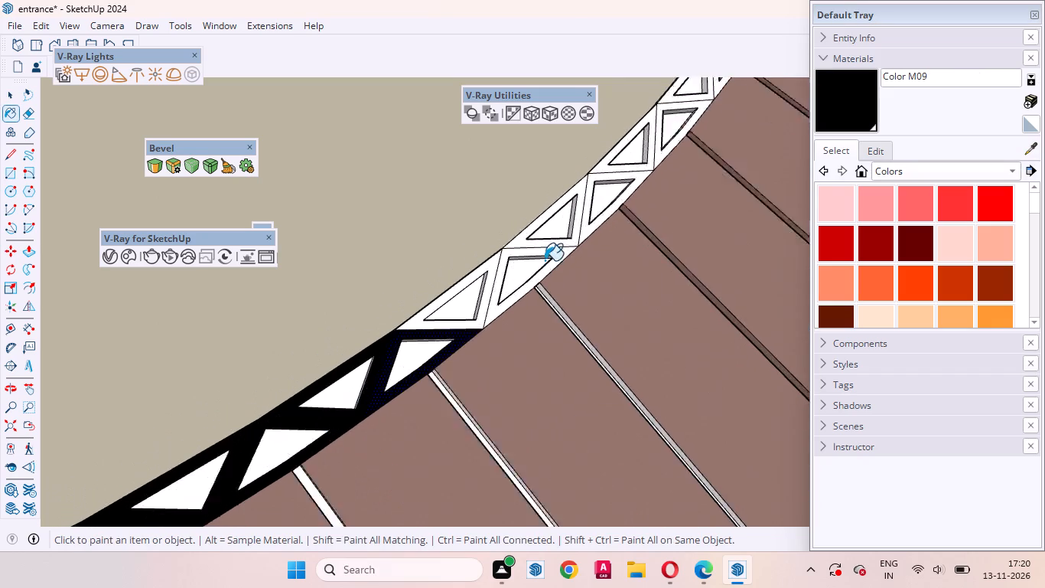
pyautogui.scroll(9, 545, 260)
pyautogui.click(486, 265)
pyautogui.click(453, 260)
pyautogui.click(532, 208)
pyautogui.scroll(-3, 431, 370)
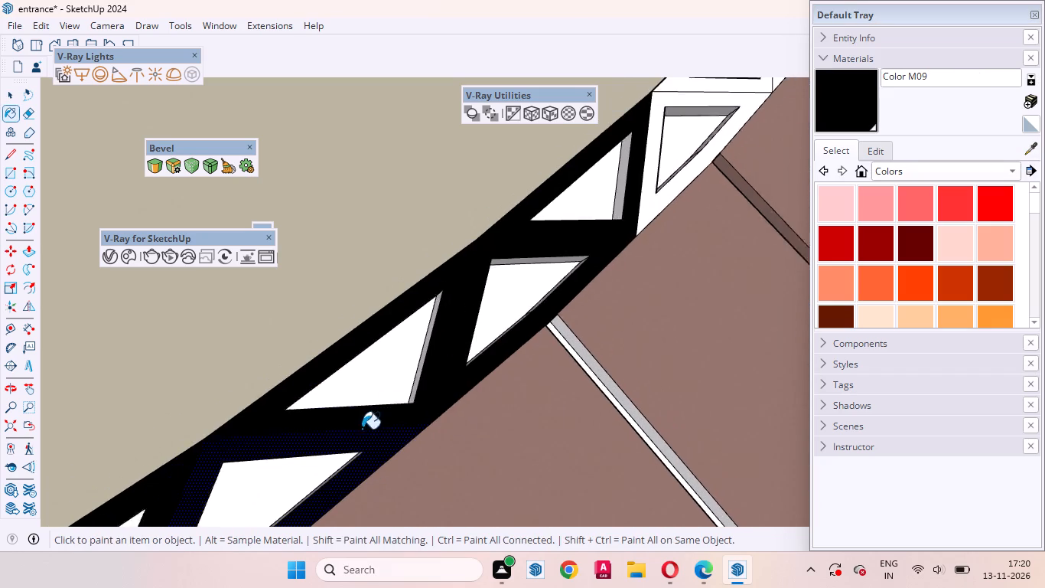
pyautogui.scroll(-6, 362, 429)
pyautogui.scroll(8, 561, 217)
pyautogui.click(543, 240)
pyautogui.click(574, 194)
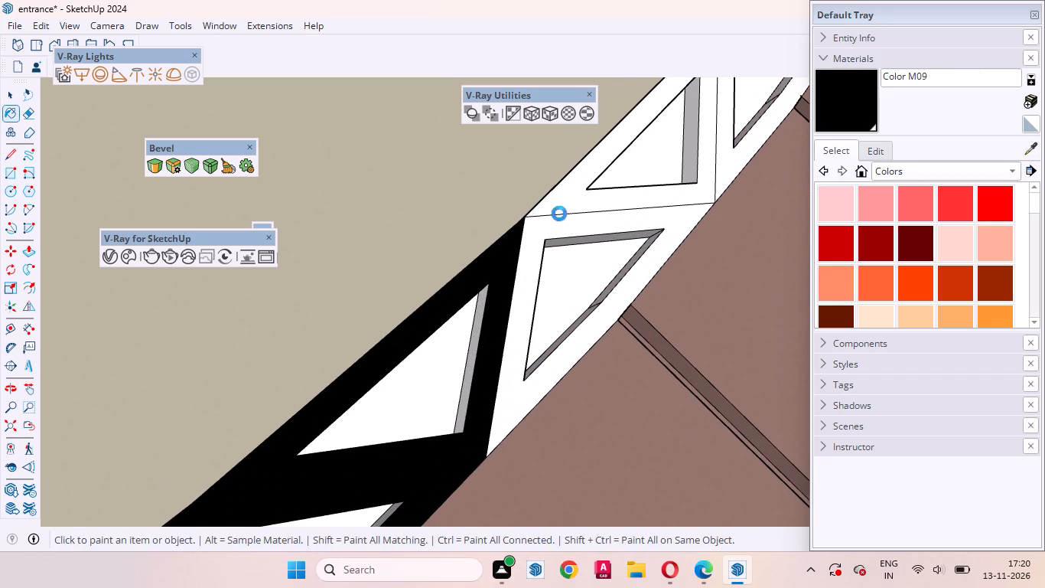
pyautogui.scroll(-4, 475, 433)
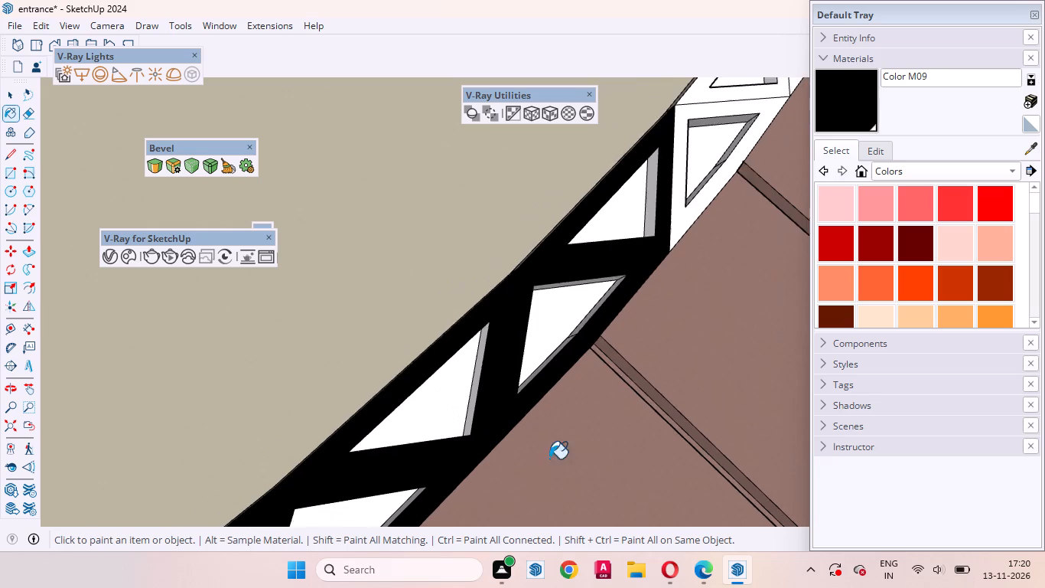
# Paint the putty-coloured side faces along the inner edge of the newly blackened outer band stretch with black Color M09.
pyautogui.moveTo(442, 371); pyautogui.dragTo(682, 498, button='middle')
pyautogui.click(442, 301)
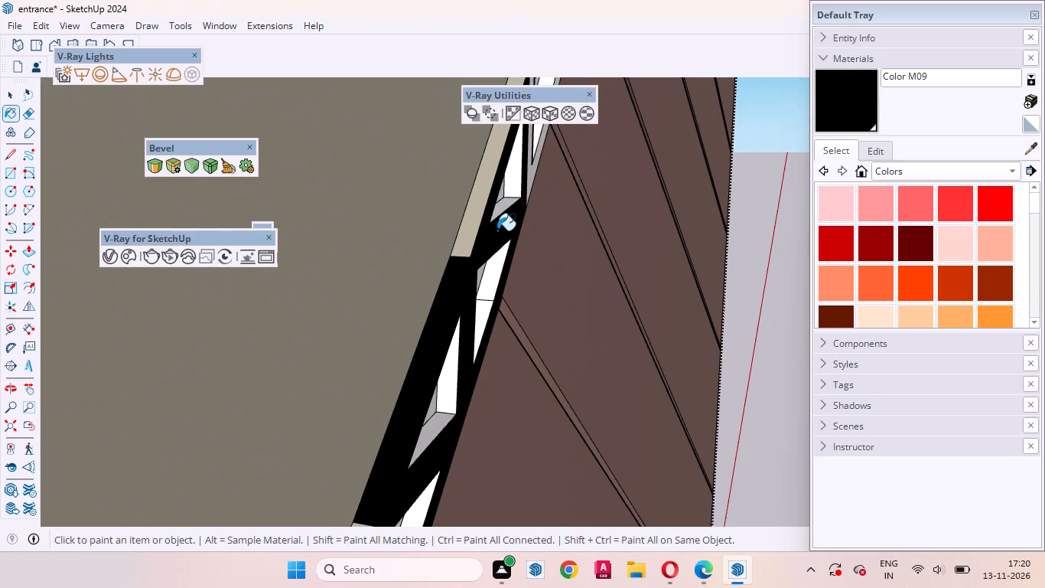
pyautogui.click(469, 217)
pyautogui.scroll(-1, 483, 320)
pyautogui.scroll(1, 483, 320)
pyautogui.scroll(-7, 483, 320)
pyautogui.scroll(3, 418, 433)
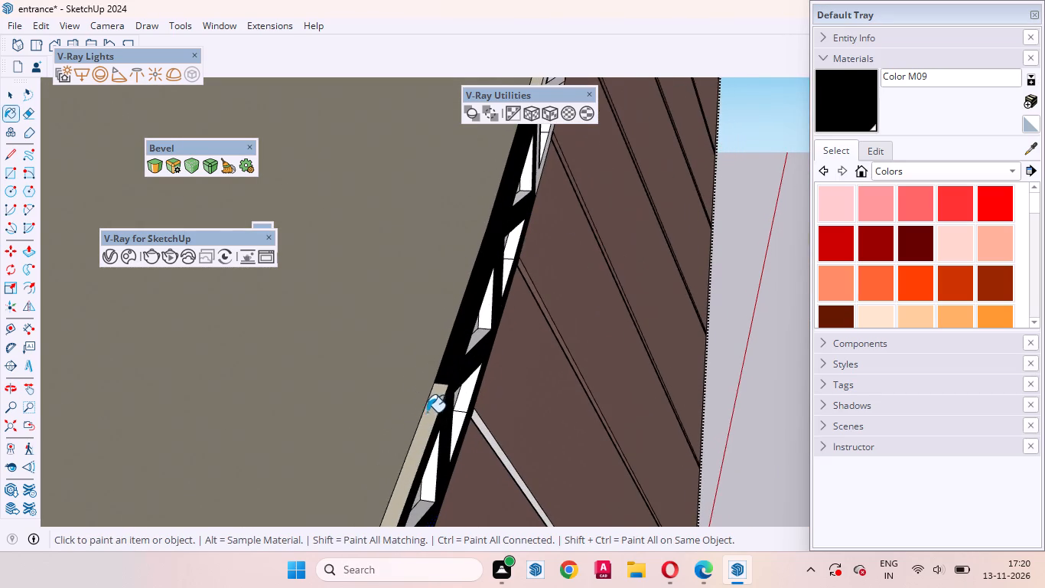
pyautogui.click(428, 411)
pyautogui.moveTo(377, 454); pyautogui.dragTo(161, 463, button='middle')
pyautogui.scroll(-12, 693, 328)
pyautogui.scroll(2, 603, 426)
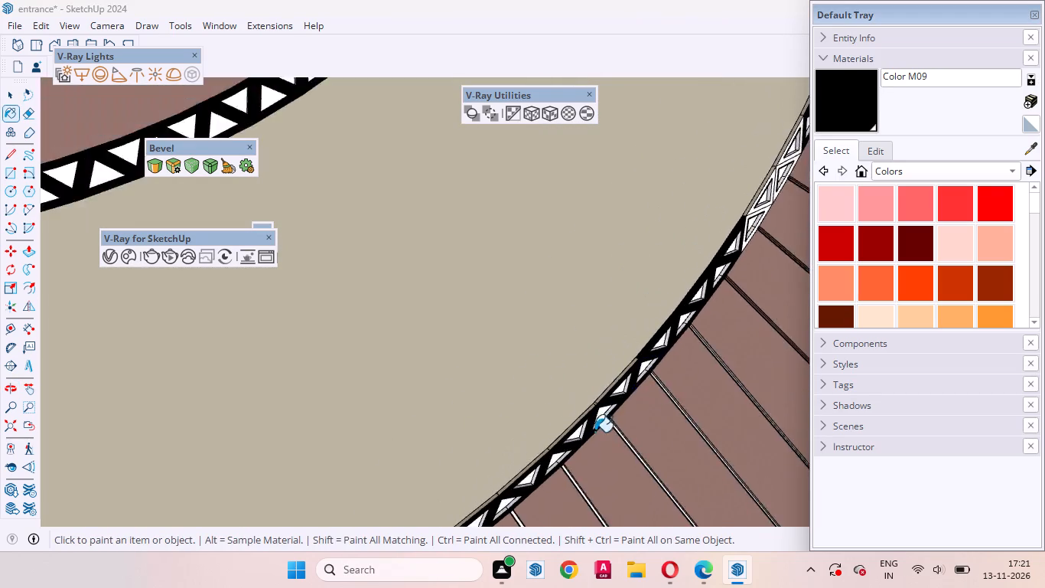
pyautogui.scroll(10, 594, 432)
pyautogui.click(646, 298)
# Paint the four white triangular pieces left between two black stretches of the outer lattice band black.
pyautogui.scroll(-7, 723, 251)
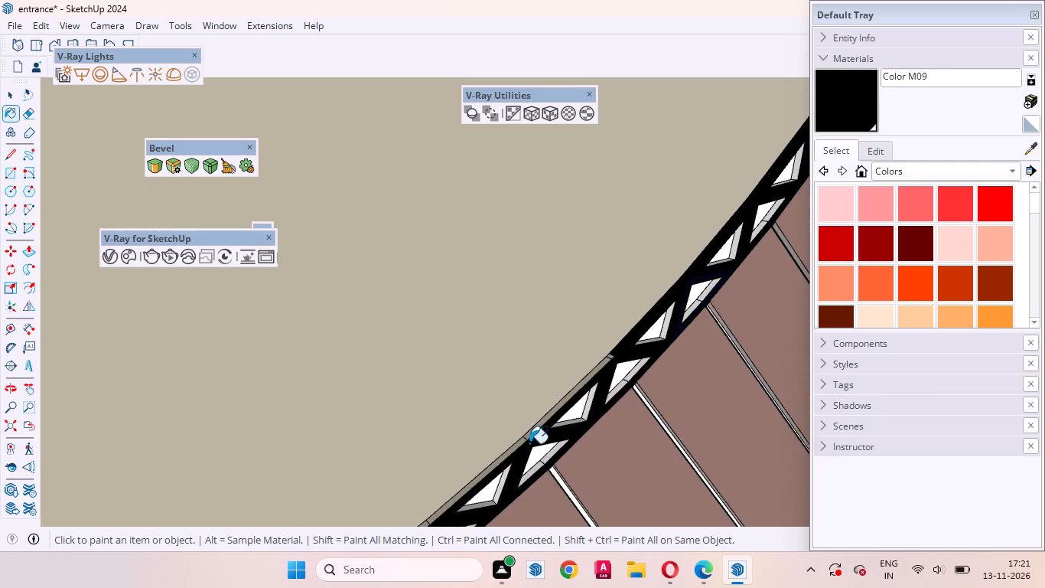
pyautogui.scroll(-13, 529, 443)
pyautogui.scroll(10, 653, 292)
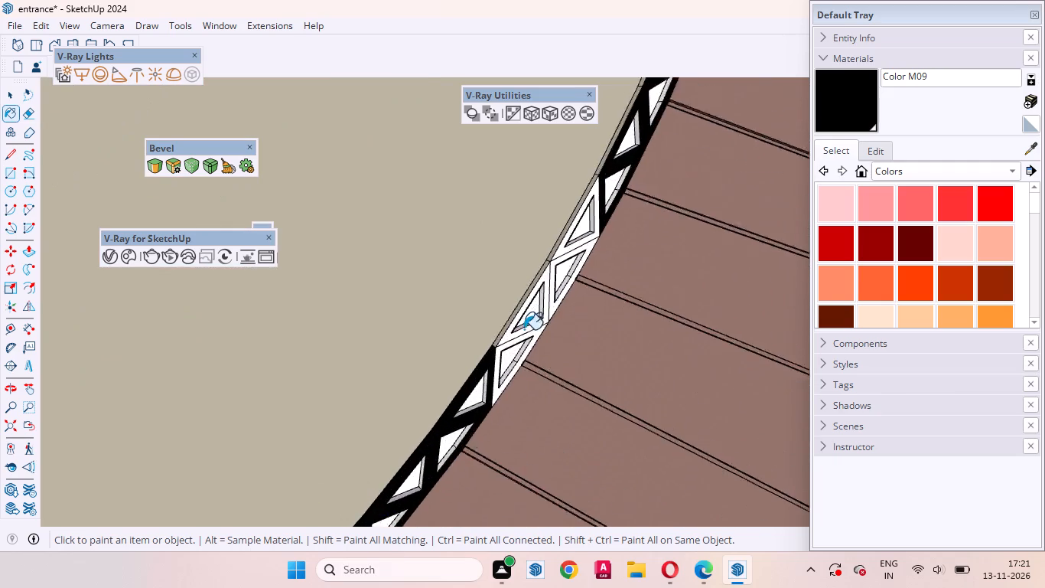
pyautogui.scroll(10, 524, 329)
pyautogui.click(545, 321)
pyautogui.click(548, 339)
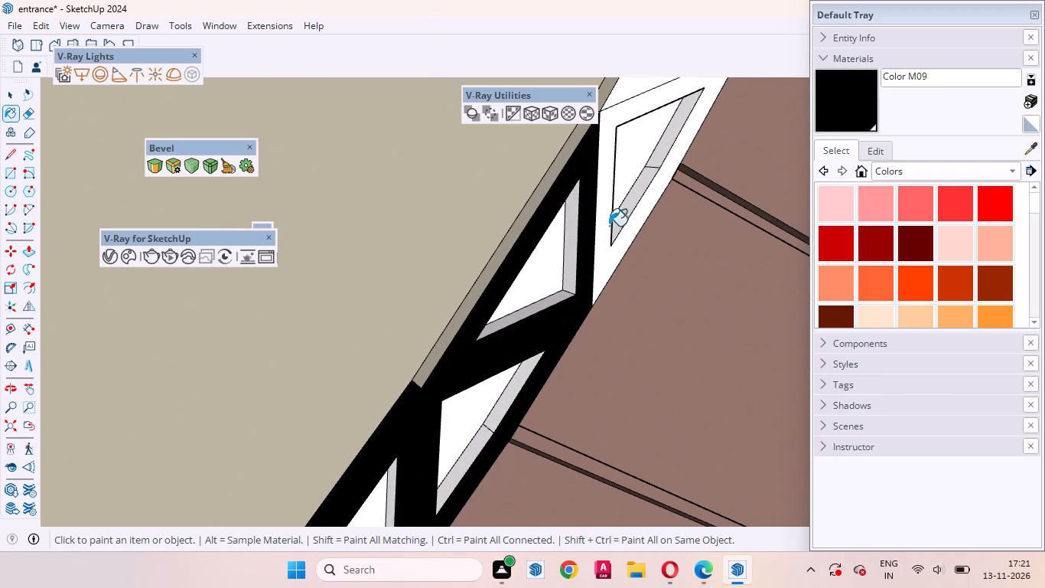
pyautogui.click(608, 187)
pyautogui.scroll(-9, 602, 341)
pyautogui.scroll(4, 651, 228)
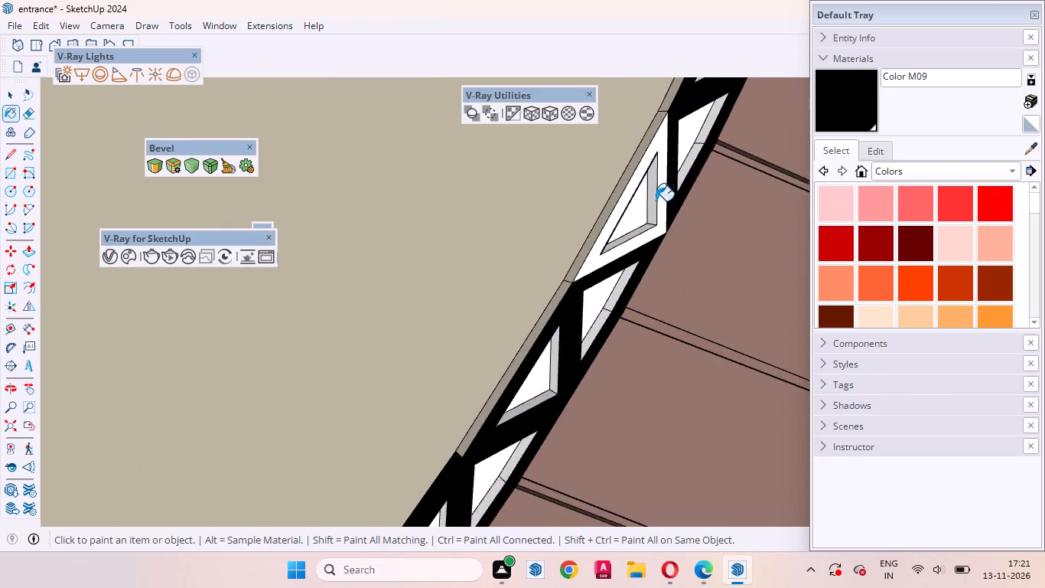
pyautogui.scroll(3, 656, 201)
pyautogui.click(665, 162)
# Paint the next six white triangular pieces black, continuing up the steepening arc of the outer lattice band.
pyautogui.scroll(-17, 630, 346)
pyautogui.scroll(1, 578, 451)
pyautogui.scroll(-2, 575, 460)
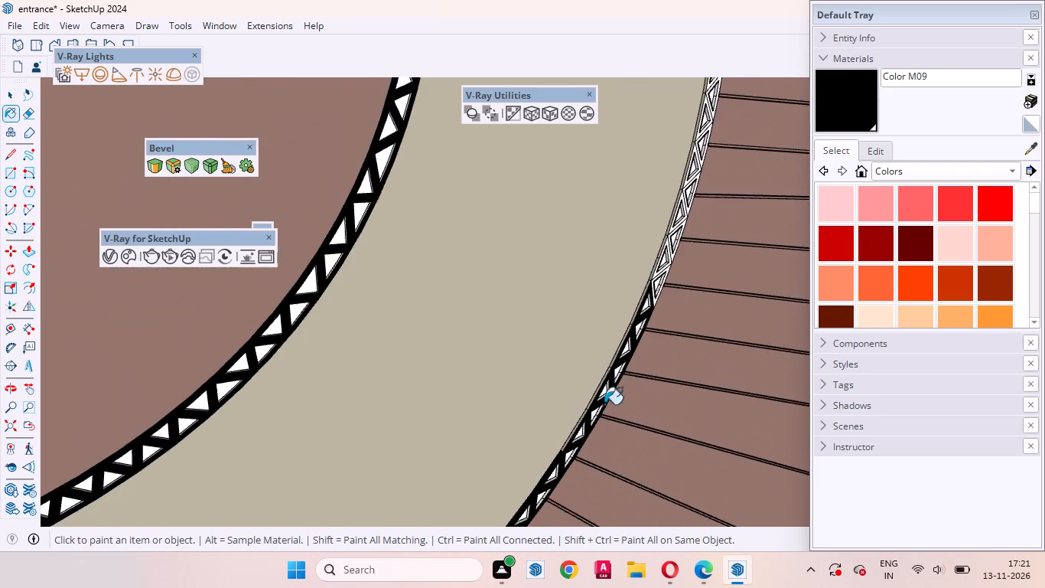
pyautogui.scroll(15, 672, 269)
pyautogui.click(675, 253)
pyautogui.click(676, 235)
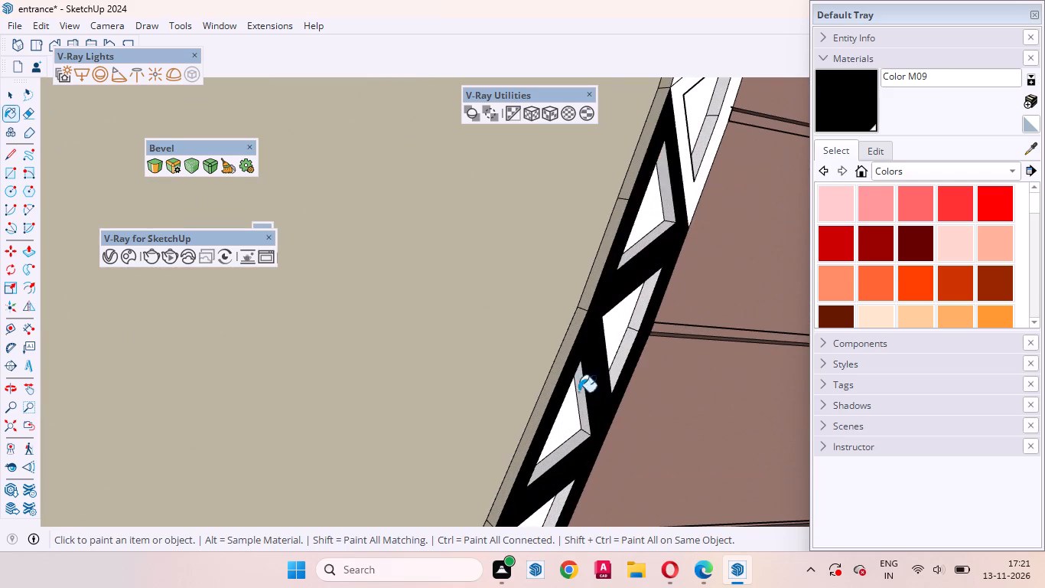
pyautogui.scroll(-9, 561, 430)
pyautogui.scroll(12, 617, 317)
pyautogui.click(648, 270)
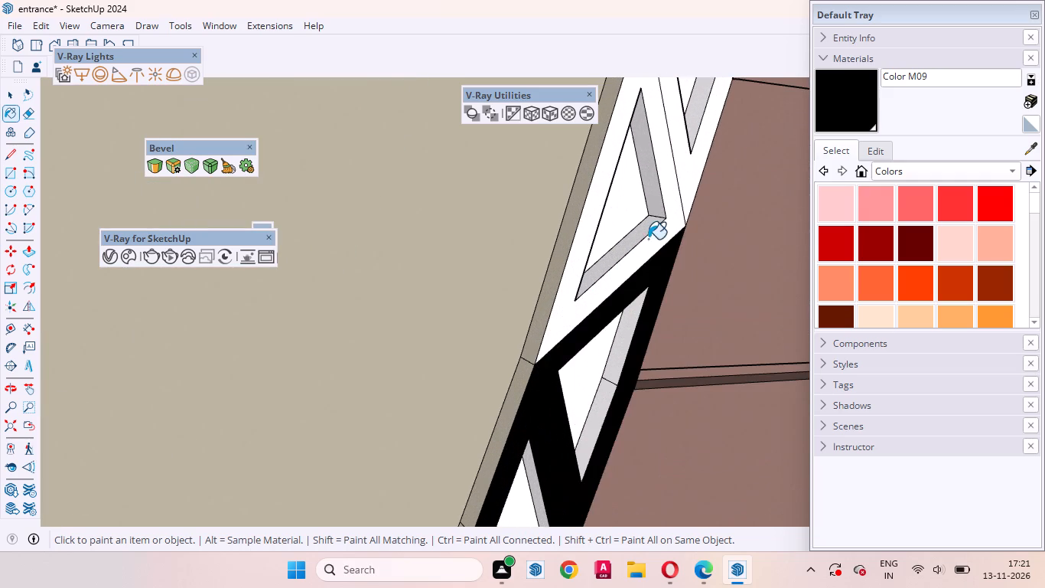
pyautogui.click(648, 235)
pyautogui.scroll(-10, 558, 383)
pyautogui.scroll(7, 623, 225)
pyautogui.click(631, 255)
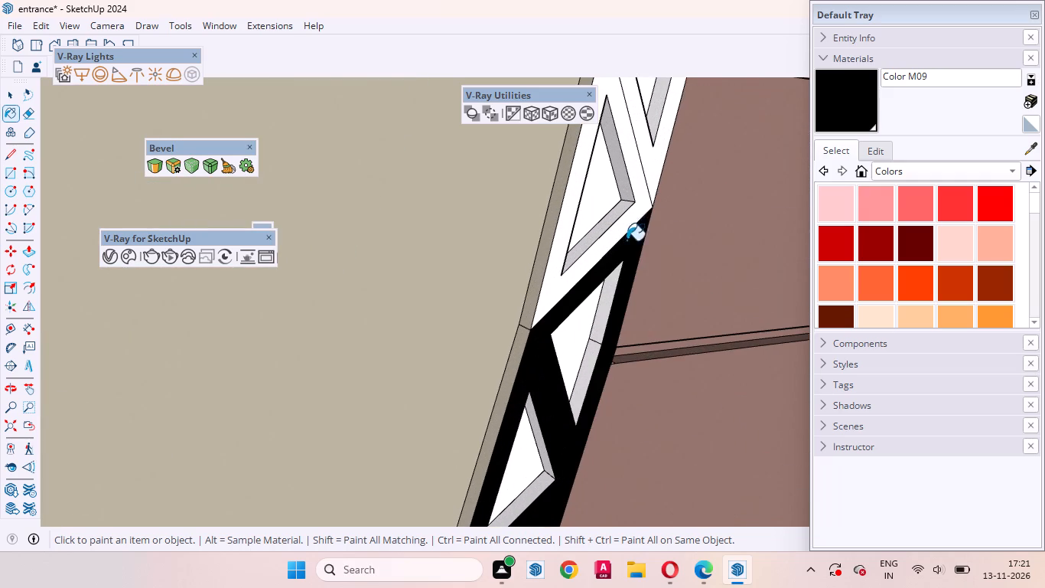
pyautogui.click(624, 225)
# Paint the following seven white triangular pieces black as the outer lattice band approaches vertical.
pyautogui.scroll(-9, 613, 342)
pyautogui.scroll(14, 642, 130)
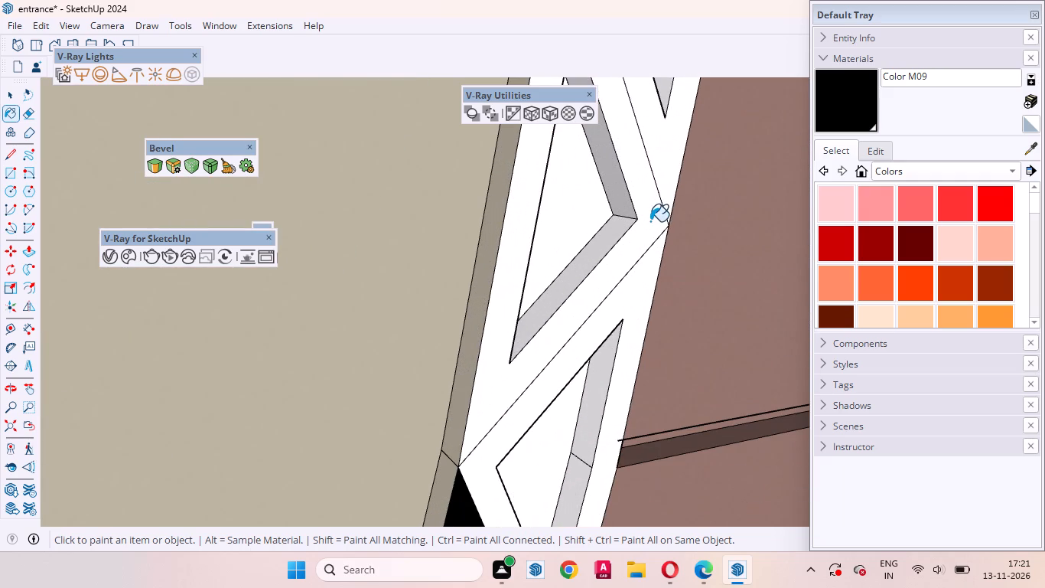
pyautogui.click(649, 221)
pyautogui.click(666, 158)
pyautogui.click(646, 296)
pyautogui.scroll(-8, 642, 376)
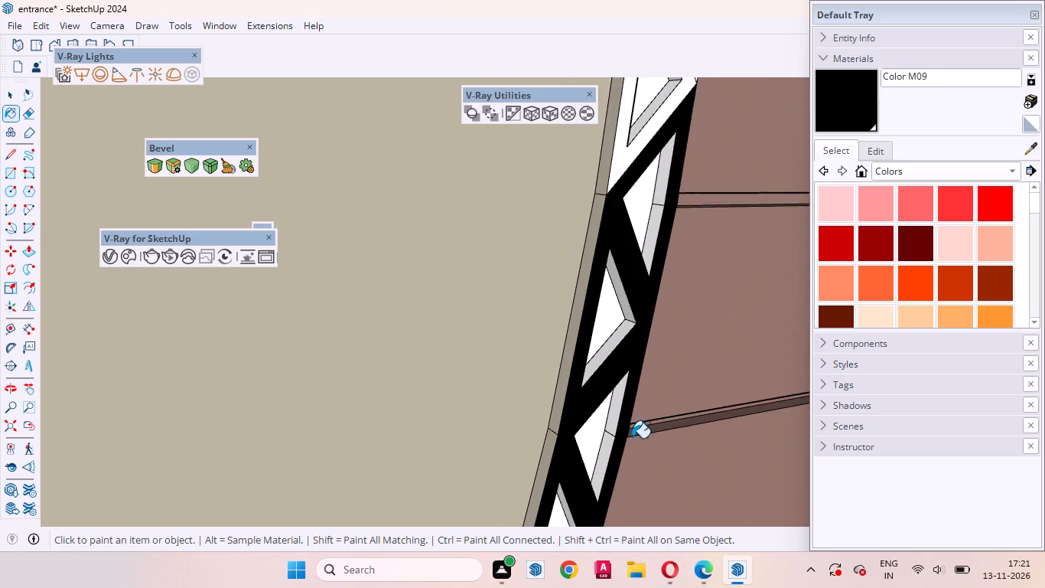
pyautogui.scroll(-6, 632, 438)
pyautogui.scroll(7, 625, 250)
pyautogui.click(669, 185)
pyautogui.click(679, 181)
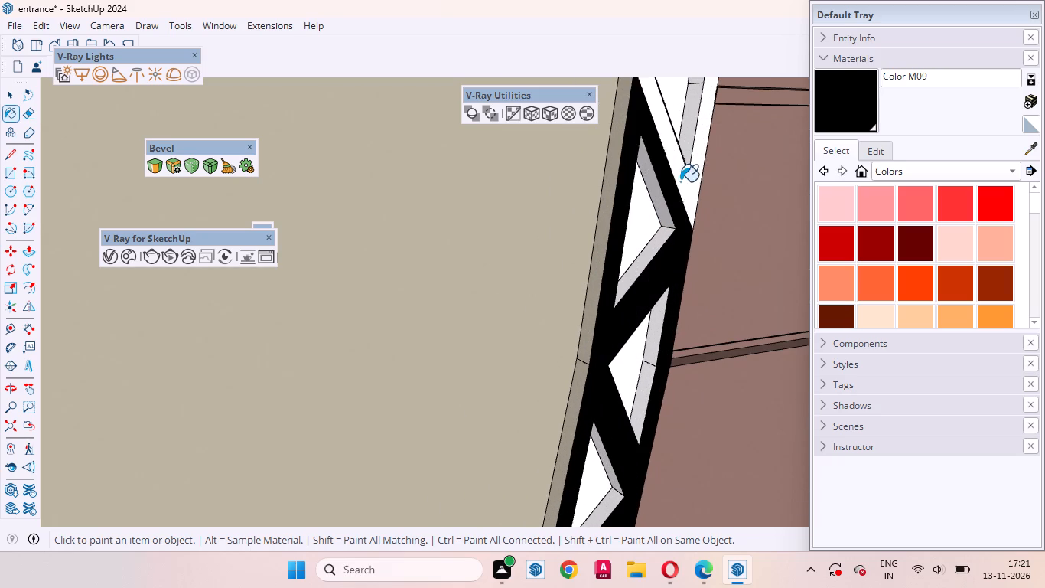
pyautogui.scroll(-10, 607, 381)
pyautogui.scroll(11, 662, 184)
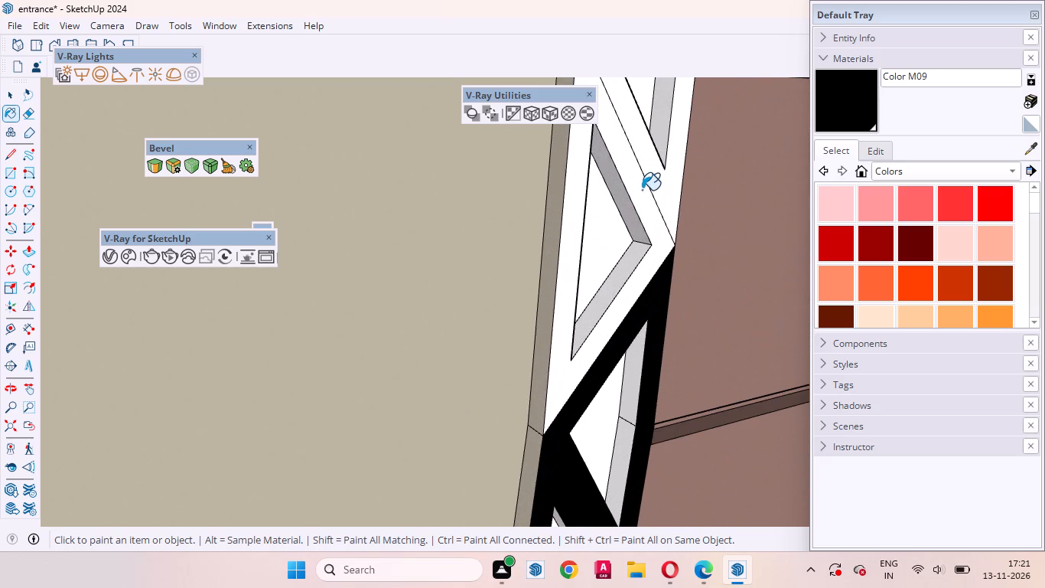
pyautogui.click(642, 189)
pyautogui.click(651, 182)
# Continue painting the white triangular pieces black through the outer lattice band's near-vertical stretch, to where it curves back inward.
pyautogui.scroll(-10, 612, 346)
pyautogui.scroll(8, 627, 198)
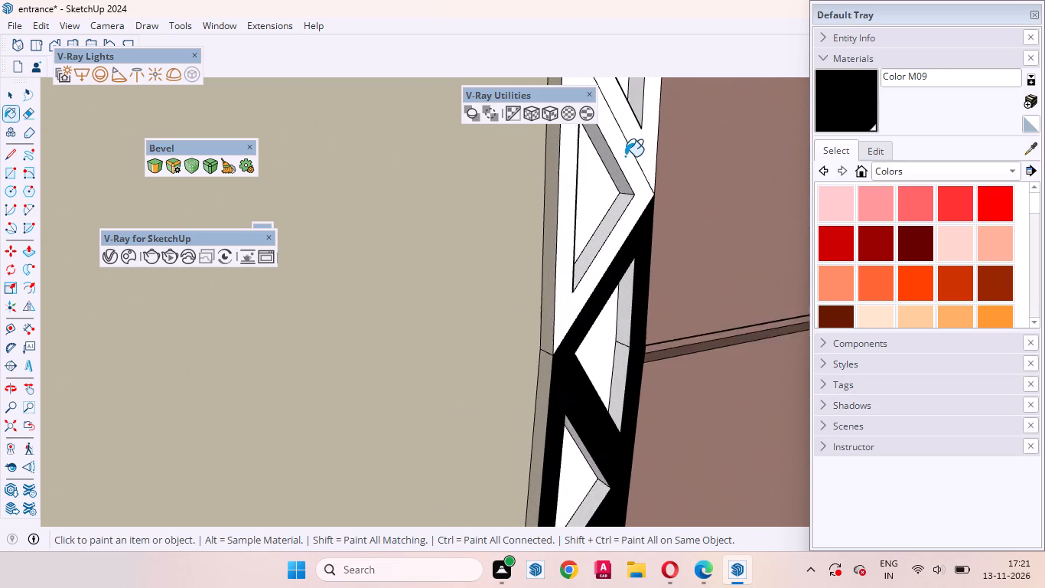
pyautogui.click(626, 147)
pyautogui.click(641, 134)
pyautogui.scroll(-9, 600, 345)
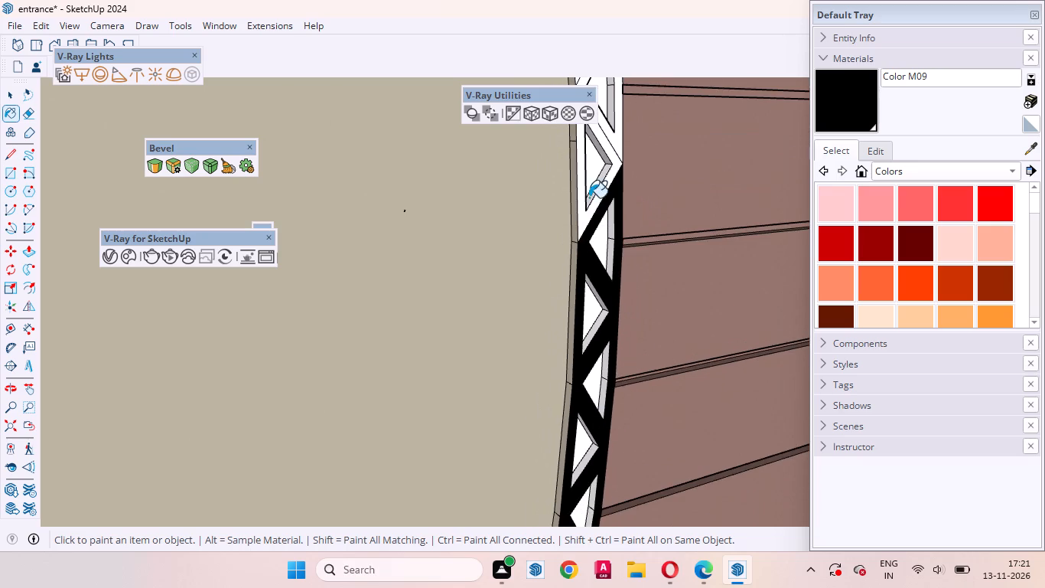
pyautogui.scroll(3, 589, 198)
pyautogui.click(610, 183)
pyautogui.scroll(-10, 586, 327)
pyautogui.scroll(8, 594, 243)
pyautogui.click(591, 235)
pyautogui.click(592, 220)
pyautogui.click(588, 204)
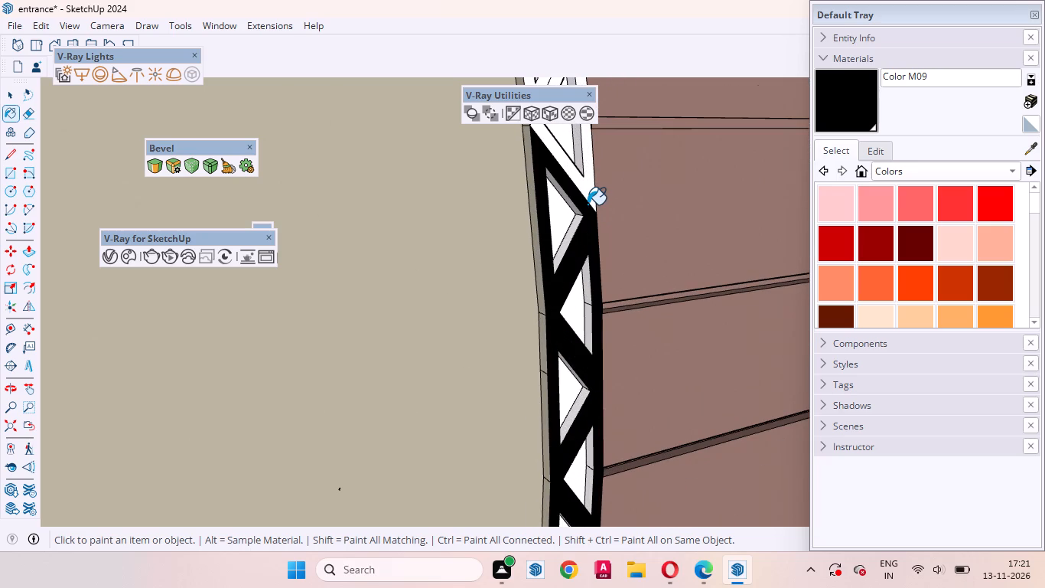
pyautogui.click(584, 198)
pyautogui.click(588, 186)
# Paint the next five white triangular pieces of the outer lattice band black, where the arc starts leaning back inward.
pyautogui.scroll(-14, 599, 348)
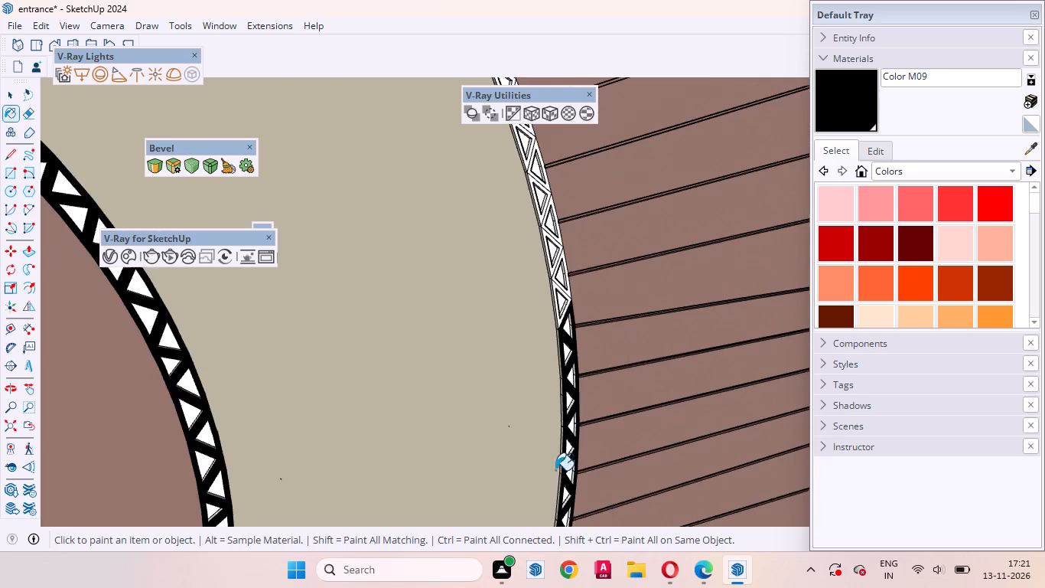
pyautogui.scroll(13, 555, 294)
pyautogui.click(562, 292)
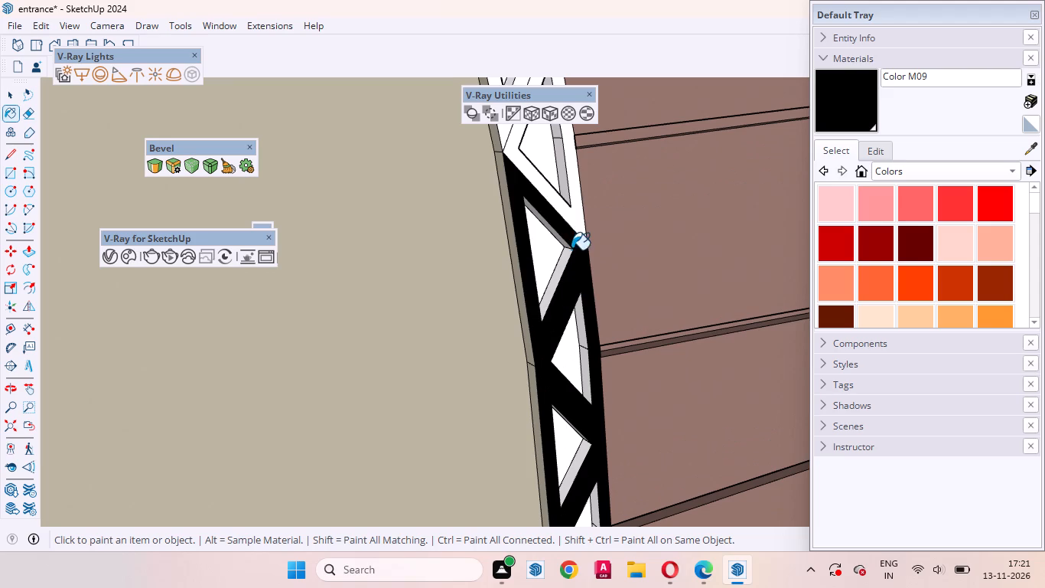
pyautogui.click(571, 222)
pyautogui.scroll(-10, 572, 433)
pyautogui.scroll(12, 533, 260)
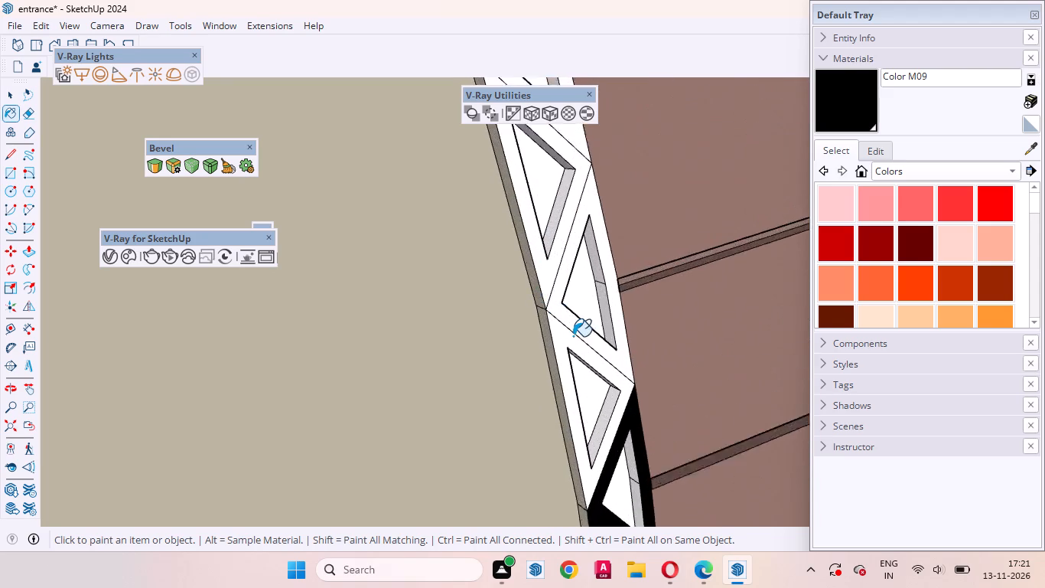
pyautogui.scroll(2, 573, 336)
pyautogui.moveTo(607, 328); pyautogui.dragTo(396, 312, button='middle')
pyautogui.click(544, 271)
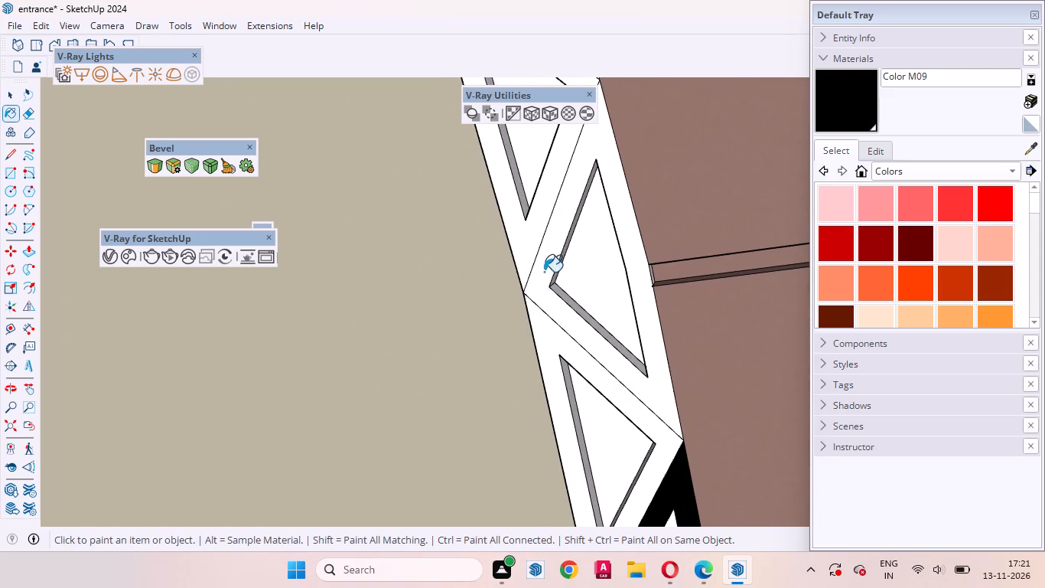
pyautogui.moveTo(679, 371); pyautogui.dragTo(697, 339, button='middle')
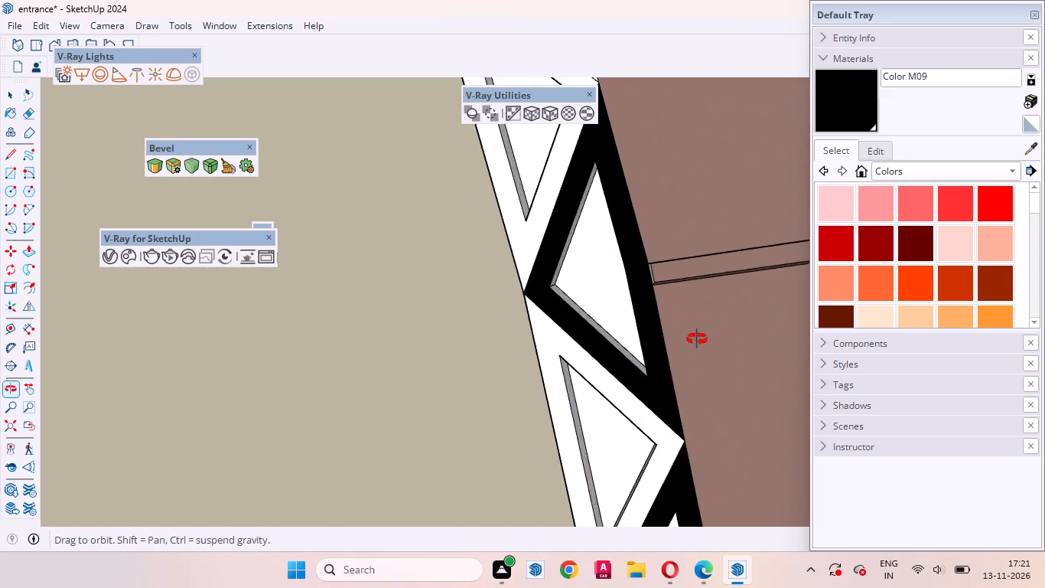
pyautogui.moveTo(697, 339); pyautogui.dragTo(708, 312, button='middle')
pyautogui.click(539, 344)
pyautogui.click(526, 247)
# Paint the following white triangular pieces black, continuing up the inward-leaning arc of the outer lattice band.
pyautogui.scroll(-3, 788, 466)
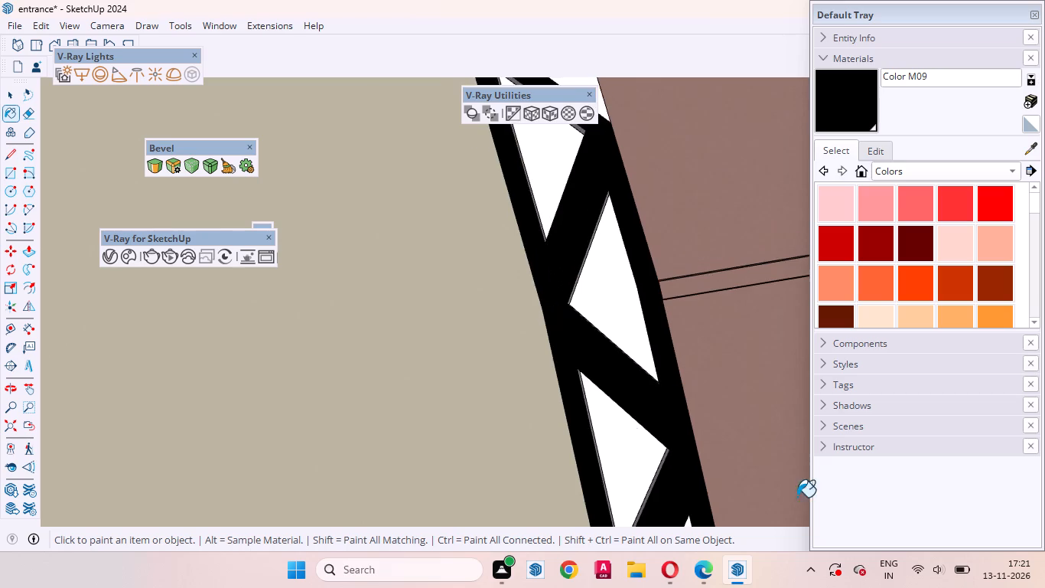
pyautogui.scroll(-20, 797, 497)
pyautogui.scroll(-10, 797, 497)
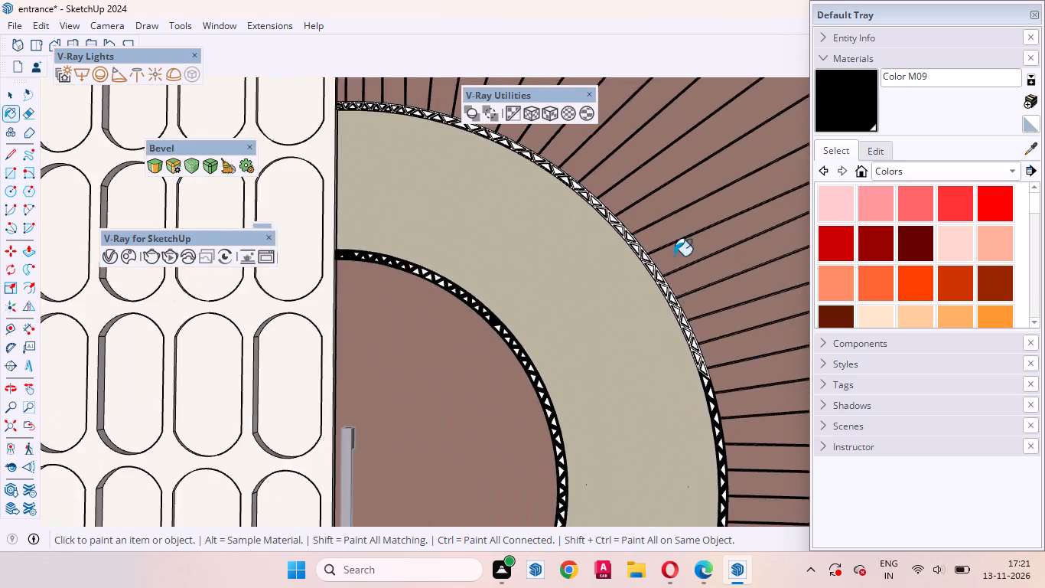
pyautogui.scroll(-6, 674, 256)
pyautogui.scroll(20, 697, 312)
pyautogui.scroll(6, 697, 312)
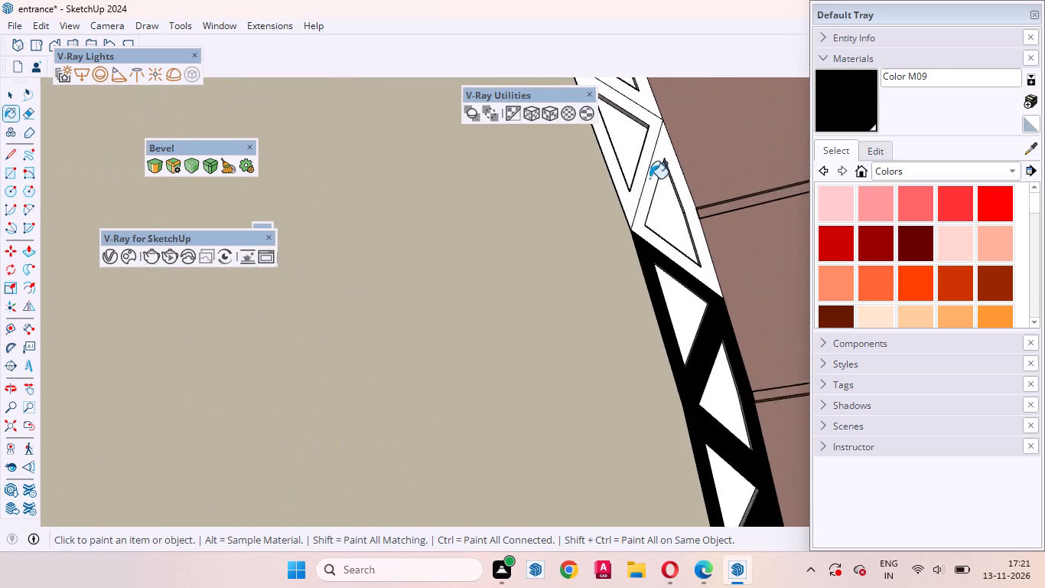
pyautogui.click(646, 175)
pyautogui.click(636, 168)
pyautogui.click(647, 172)
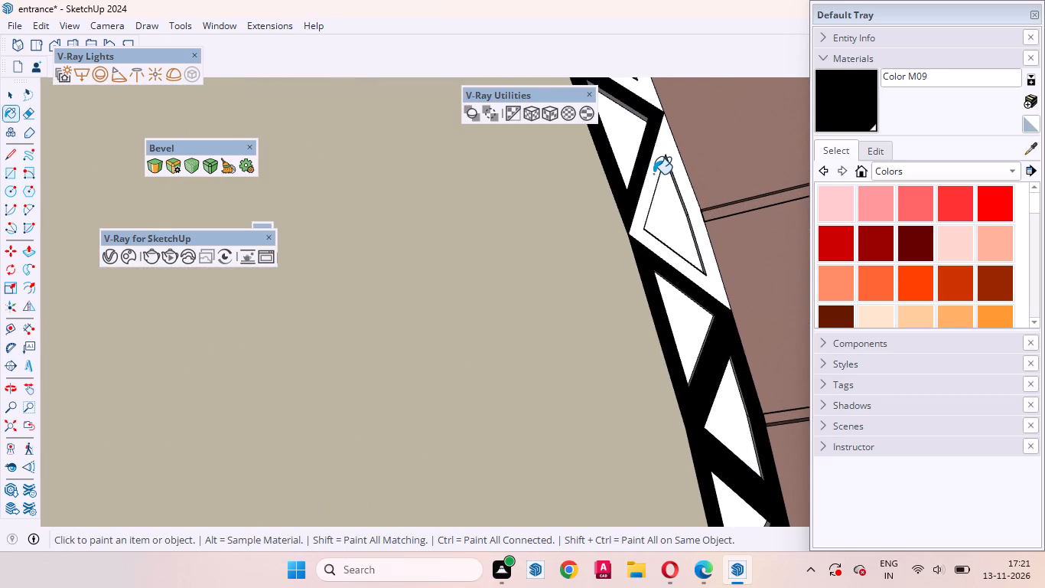
pyautogui.click(653, 174)
pyautogui.scroll(-9, 691, 354)
pyautogui.scroll(13, 586, 171)
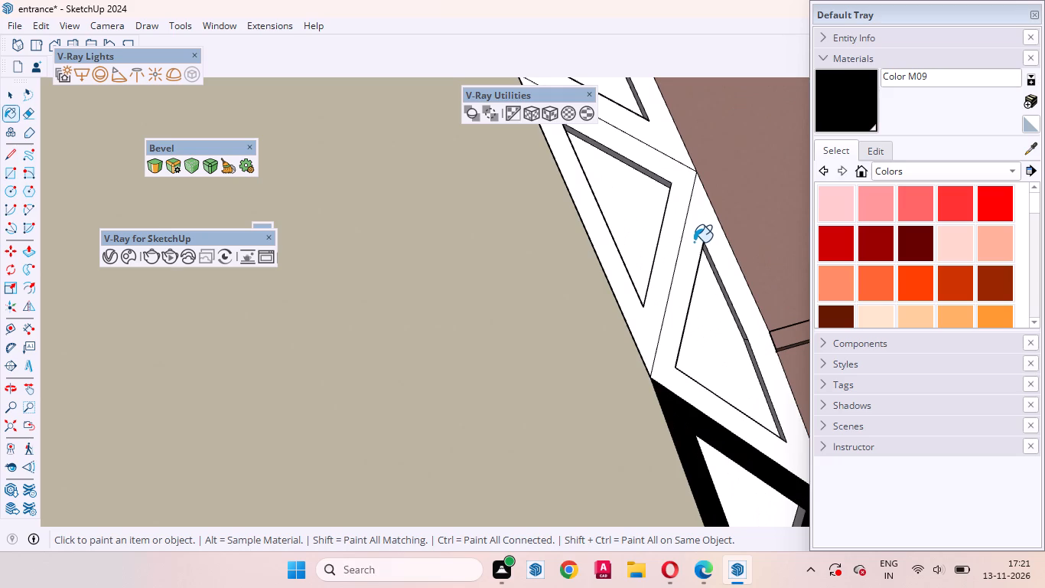
pyautogui.click(695, 242)
pyautogui.click(684, 204)
# Paint the next six white triangular pieces black farther up the outer lattice band, leaving no white piece behind.
pyautogui.scroll(-4, 700, 389)
pyautogui.scroll(5, 607, 178)
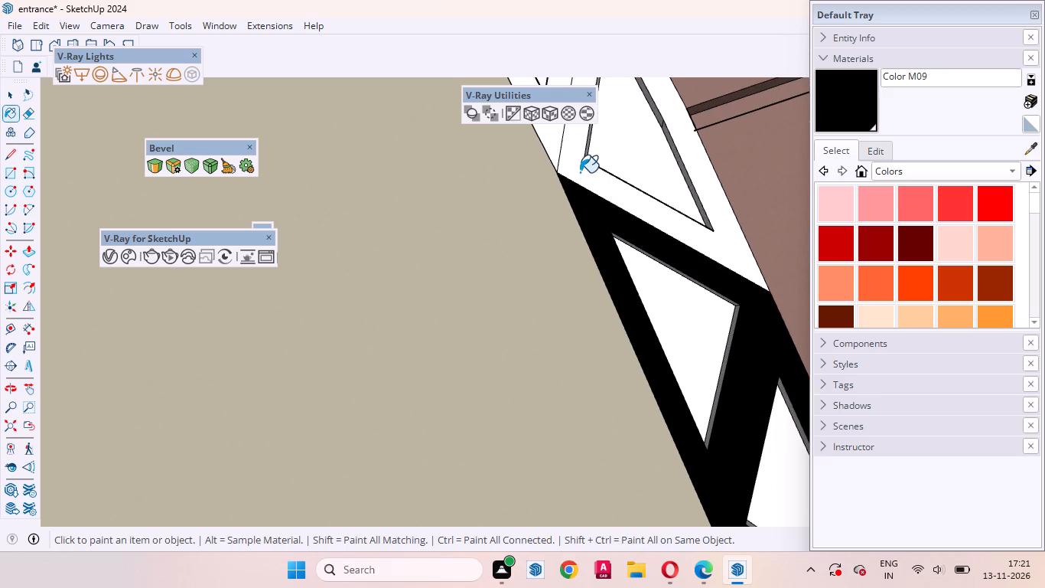
pyautogui.click(579, 169)
pyautogui.scroll(-10, 716, 365)
pyautogui.scroll(6, 606, 179)
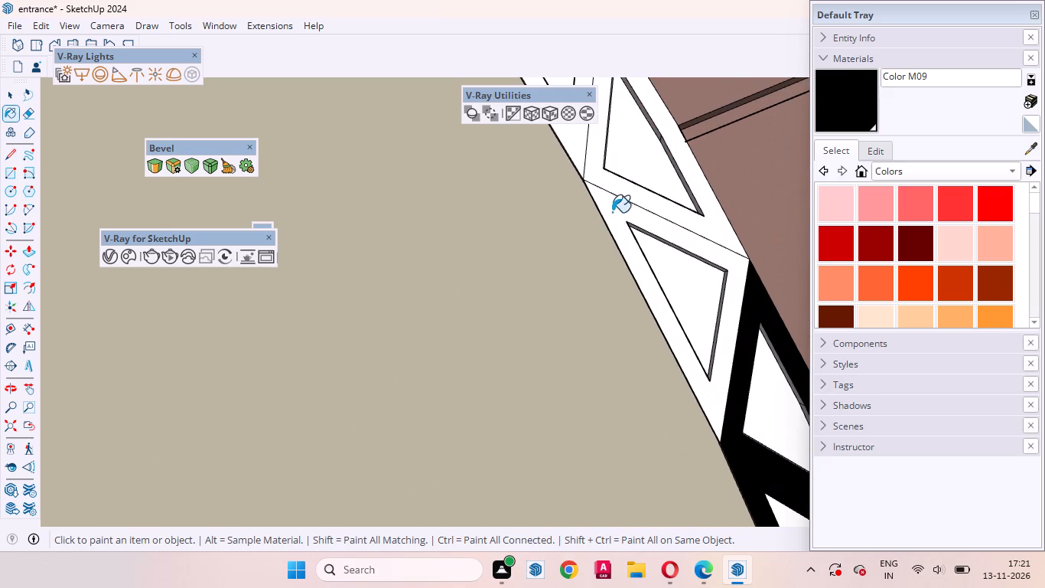
pyautogui.click(617, 198)
pyautogui.click(601, 174)
pyautogui.scroll(-17, 760, 448)
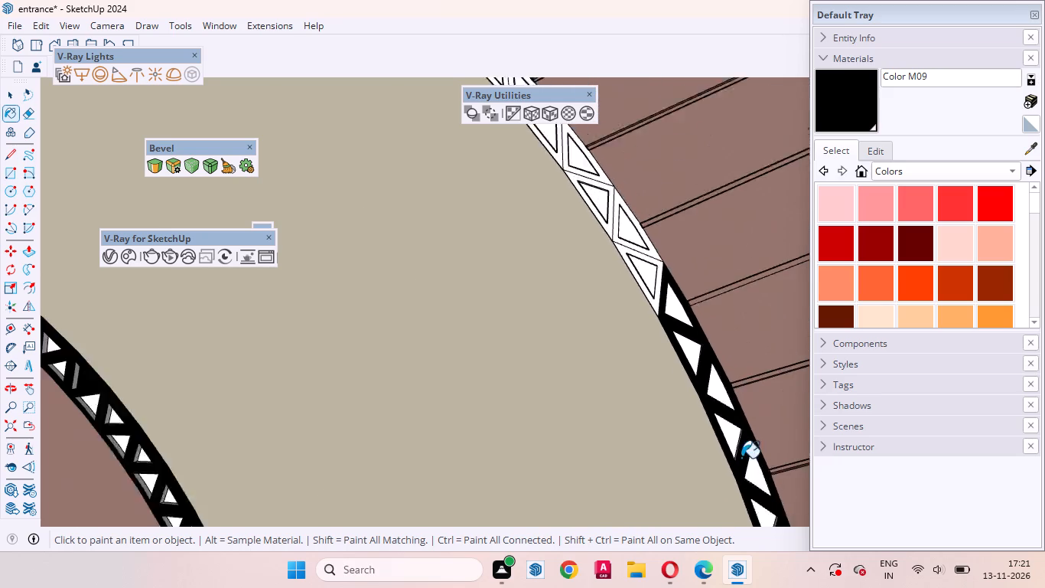
pyautogui.scroll(-1, 741, 458)
pyautogui.scroll(12, 578, 223)
pyautogui.click(640, 247)
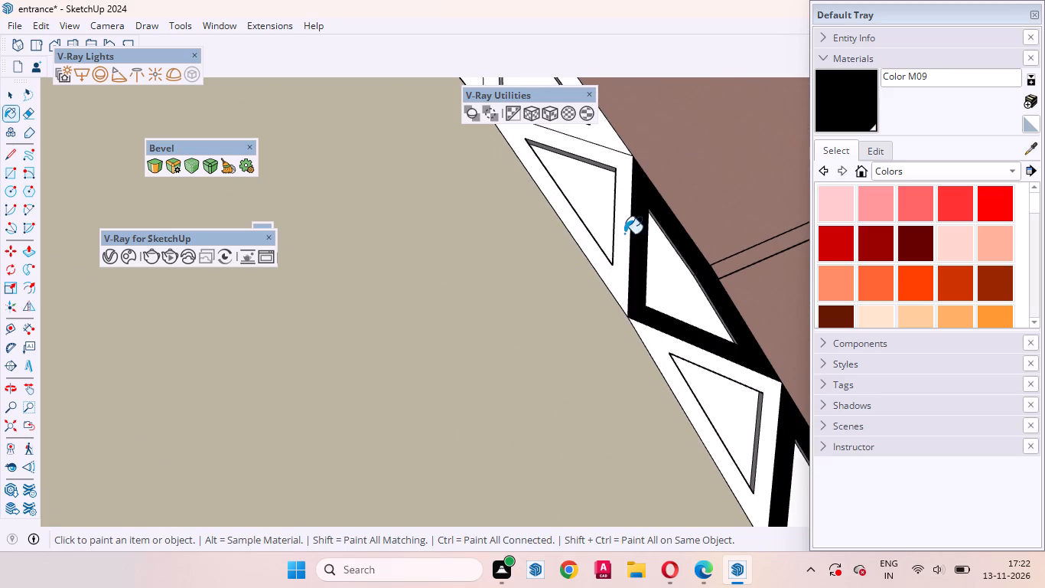
pyautogui.click(624, 234)
pyautogui.click(661, 354)
# Continue the black paint over the next white triangular pieces through the diagonal stretch of the outer lattice band.
pyautogui.scroll(-9, 728, 449)
pyautogui.scroll(3, 564, 247)
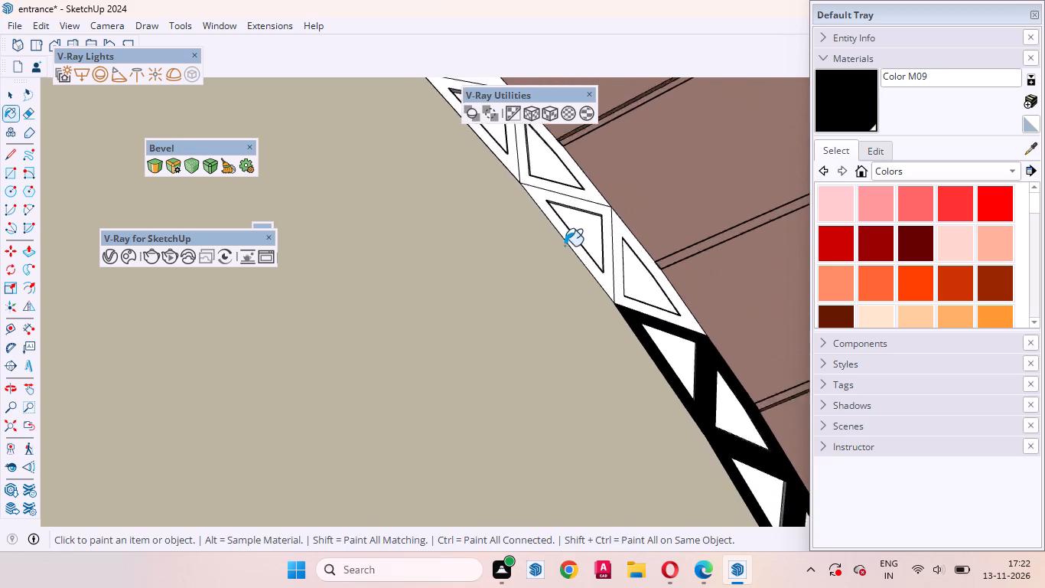
pyautogui.scroll(9, 565, 246)
pyautogui.click(627, 235)
pyautogui.click(652, 229)
pyautogui.scroll(-7, 658, 405)
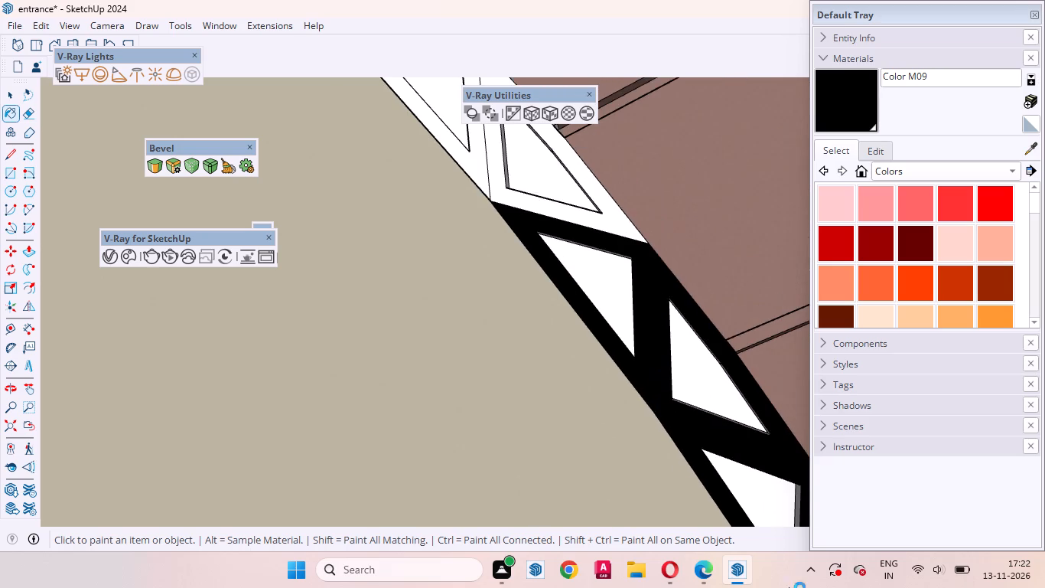
pyautogui.scroll(-2, 789, 587)
pyautogui.scroll(-20, 429, 176)
pyautogui.scroll(-1, 429, 176)
pyautogui.scroll(6, 674, 409)
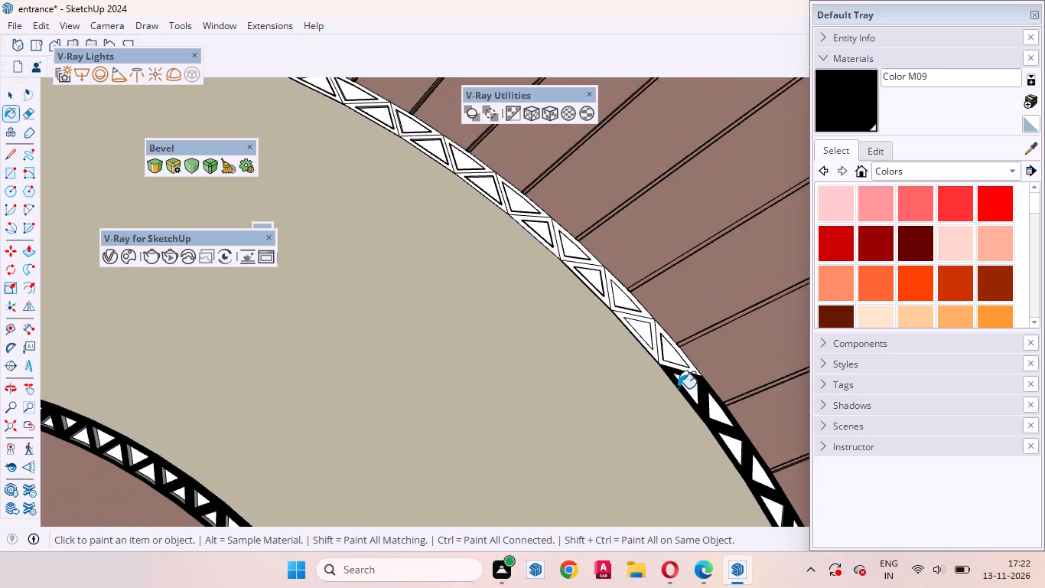
pyautogui.scroll(10, 678, 388)
pyautogui.click(620, 325)
pyautogui.click(613, 309)
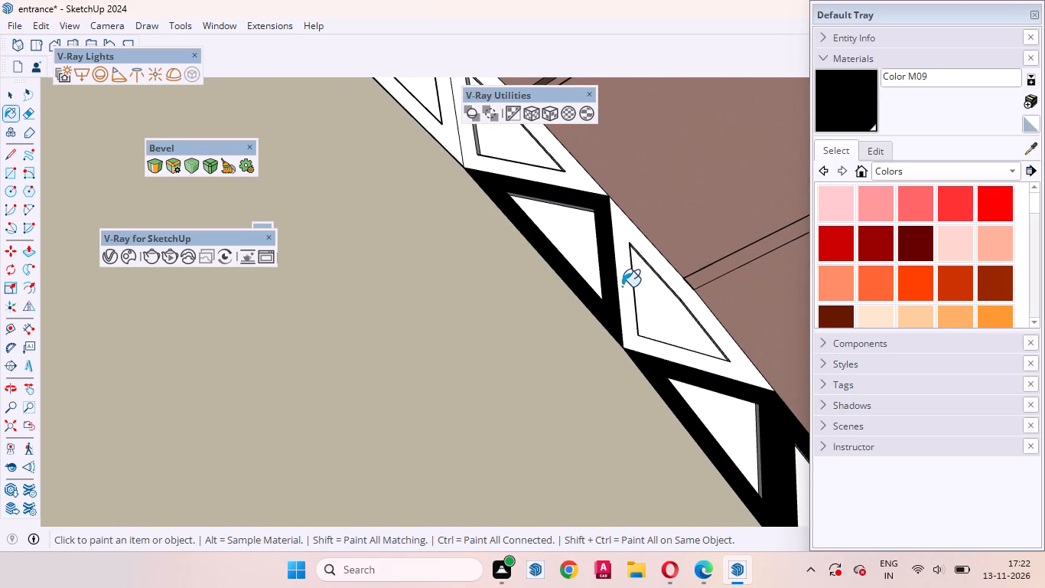
pyautogui.click(622, 286)
pyautogui.click(542, 181)
# Paint the next five white triangular pieces black as the outer lattice band starts to flatten toward its top.
pyautogui.scroll(-10, 660, 423)
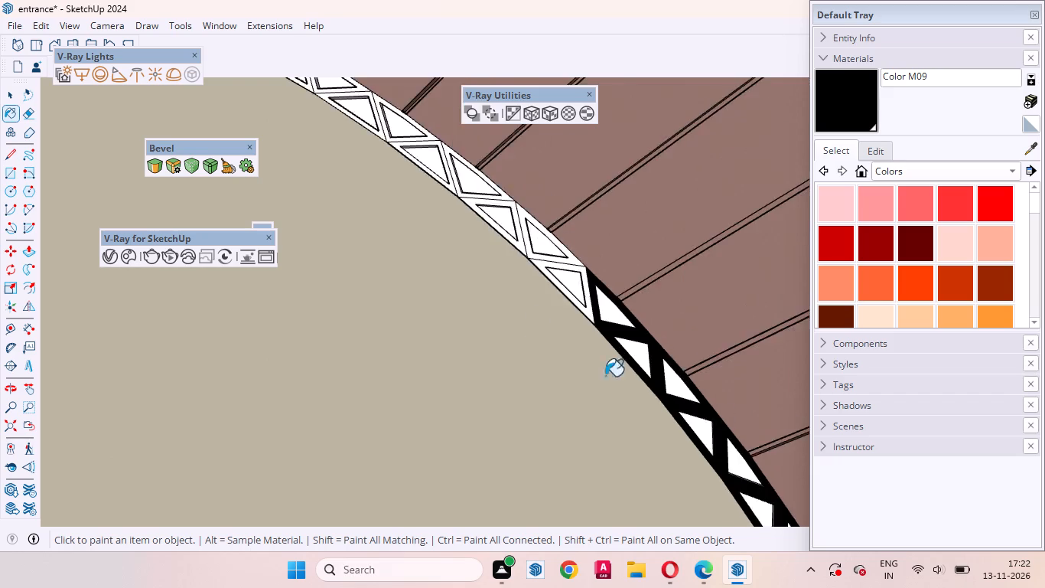
pyautogui.scroll(-9, 605, 376)
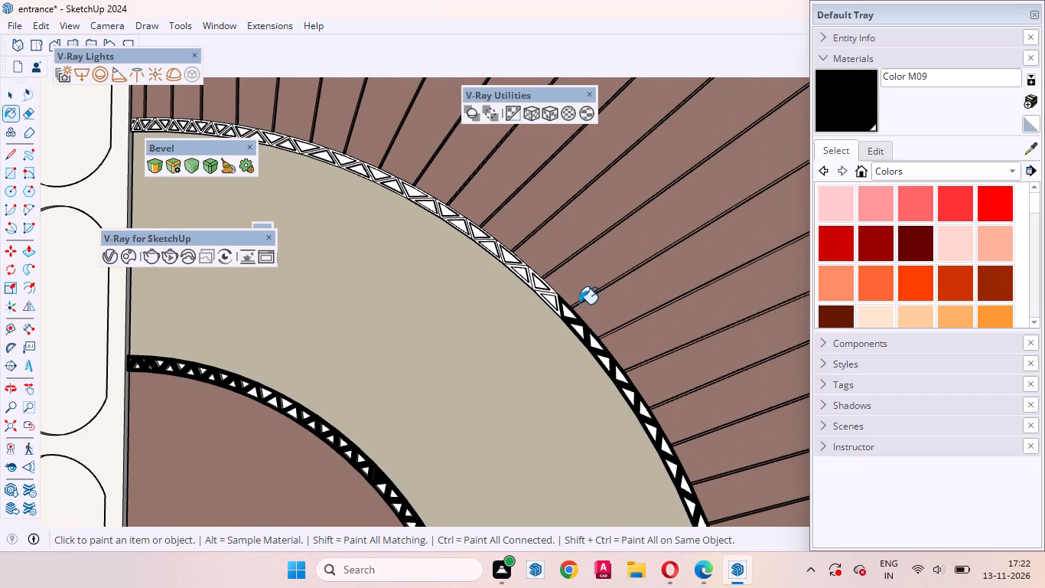
pyautogui.scroll(15, 556, 242)
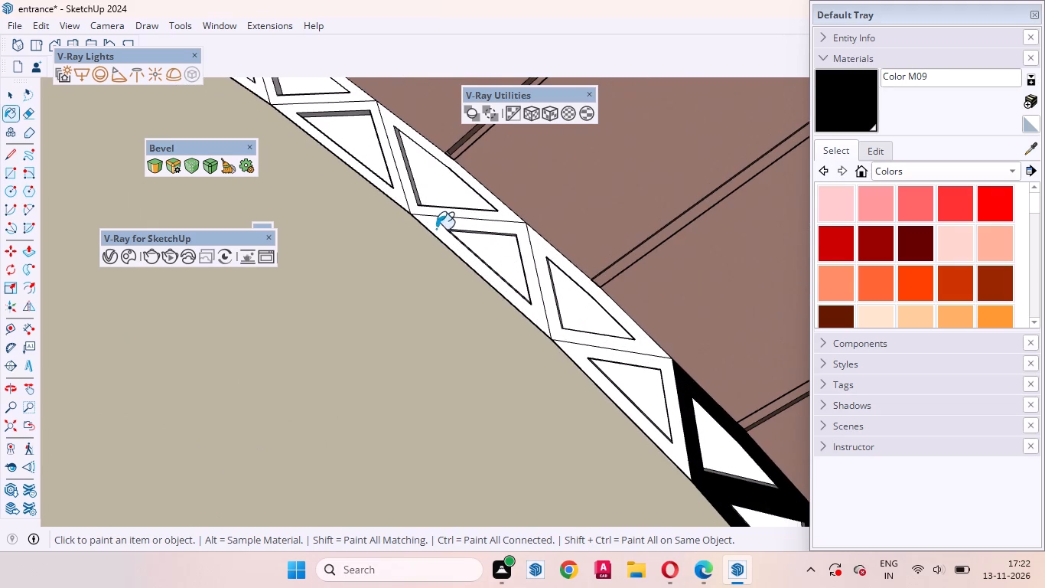
pyautogui.click(436, 229)
pyautogui.click(538, 254)
pyautogui.click(607, 358)
pyautogui.scroll(-1, 711, 440)
pyautogui.scroll(3, 643, 389)
pyautogui.click(630, 365)
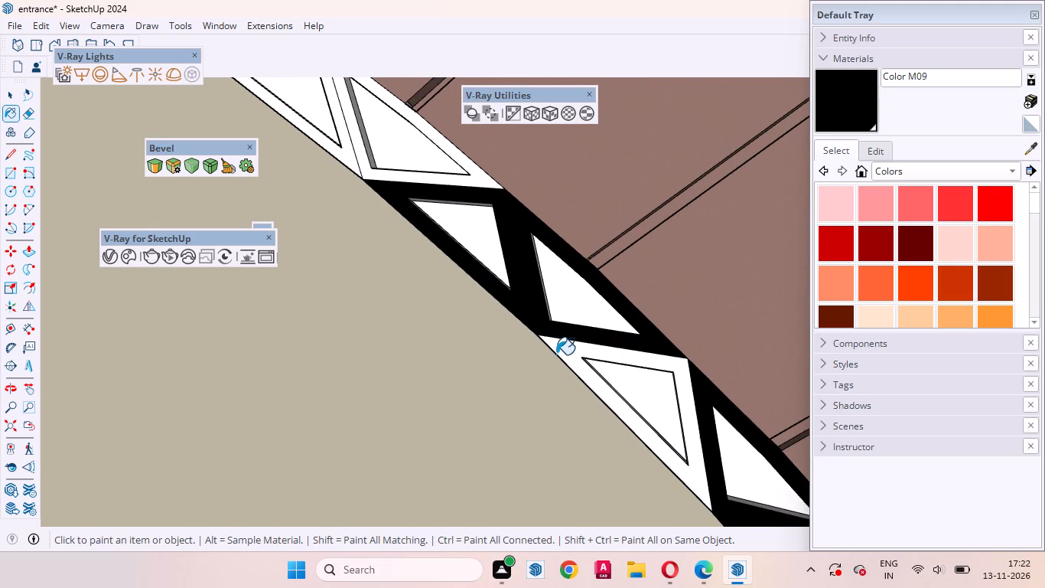
pyautogui.scroll(6, 555, 354)
pyautogui.click(586, 339)
# Paint the first four triangular pieces black at the outer lattice band's top end, beside the panel with rounded openings.
pyautogui.scroll(-17, 665, 400)
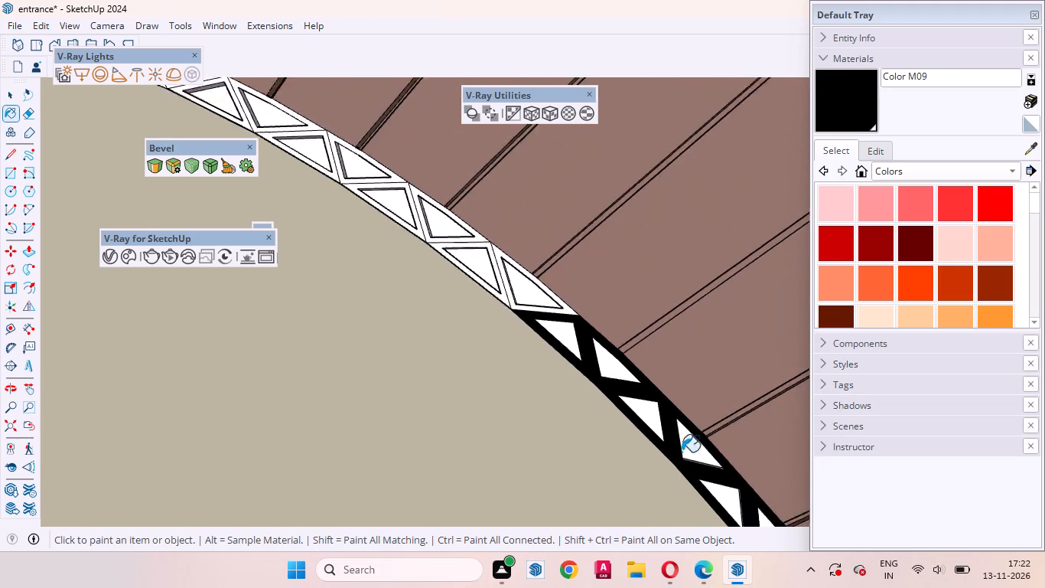
pyautogui.scroll(-15, 682, 452)
pyautogui.scroll(15, 460, 343)
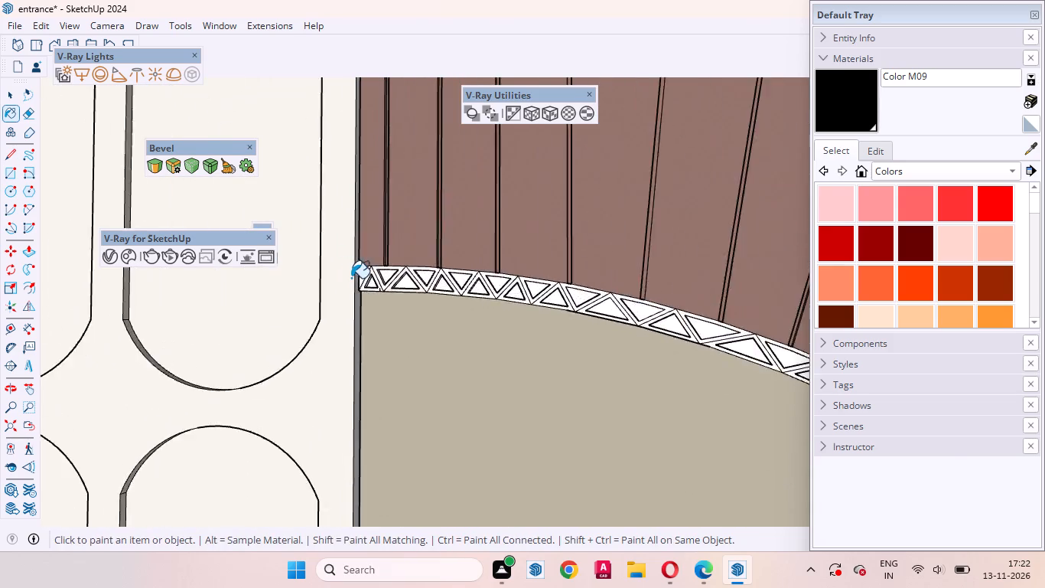
pyautogui.scroll(13, 351, 278)
pyautogui.click(370, 273)
pyautogui.click(395, 253)
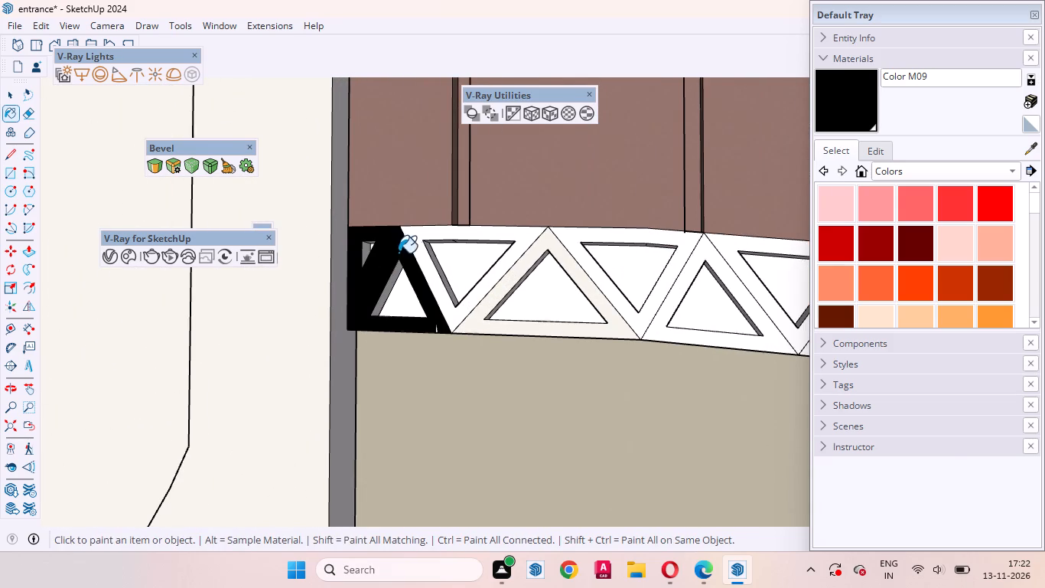
pyautogui.click(412, 248)
pyautogui.click(503, 287)
# Paint the thin white sliver in the lower rail near the outer lattice band's top end black.
pyautogui.scroll(6, 441, 335)
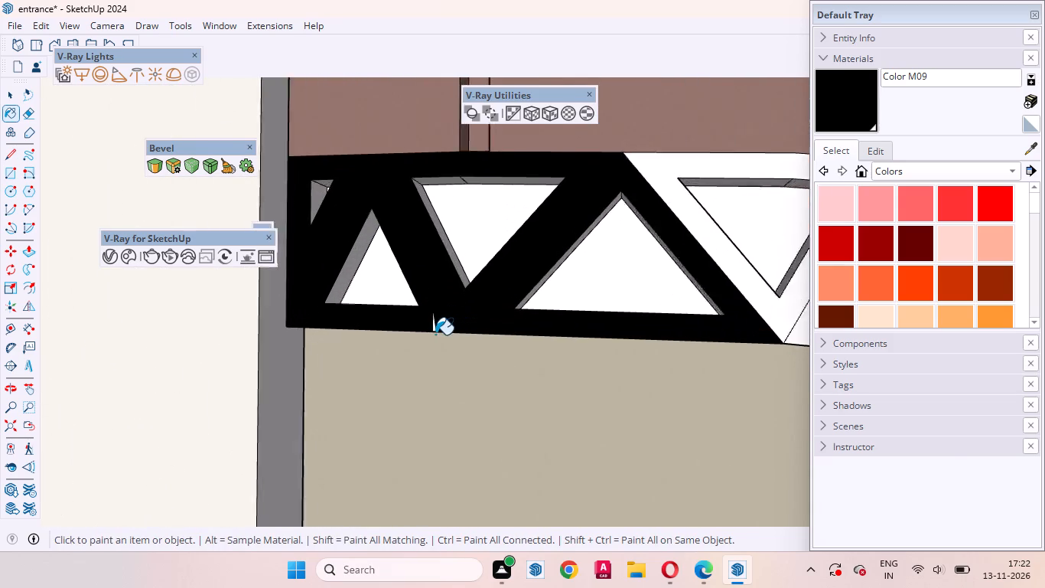
pyautogui.scroll(5, 435, 335)
pyautogui.click(435, 317)
pyautogui.click(432, 317)
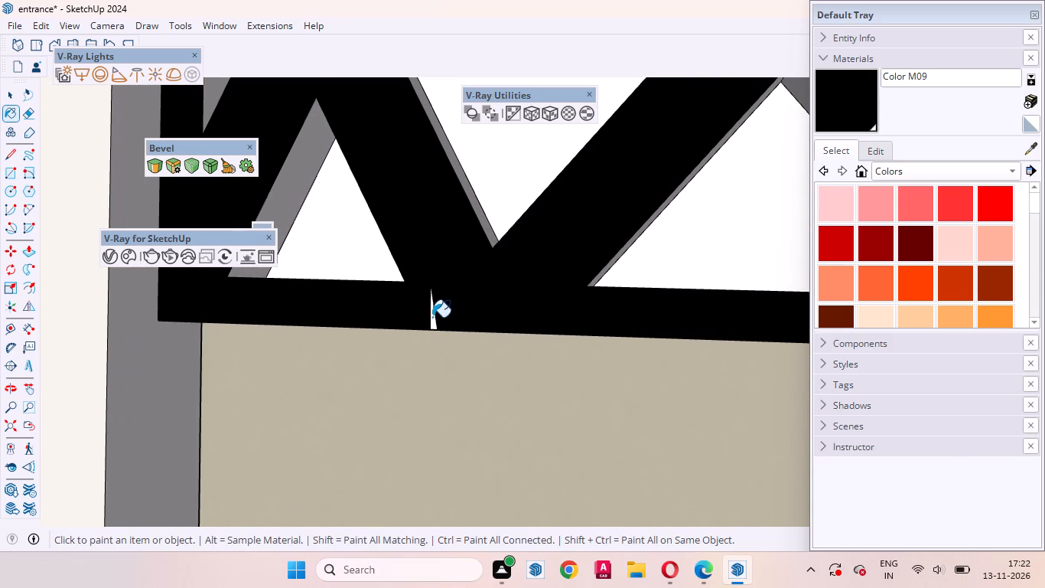
pyautogui.scroll(1, 447, 331)
# Paint the next white triangular pieces black, working outward from the top end along the band's nearly horizontal stretch.
pyautogui.scroll(-14, 438, 338)
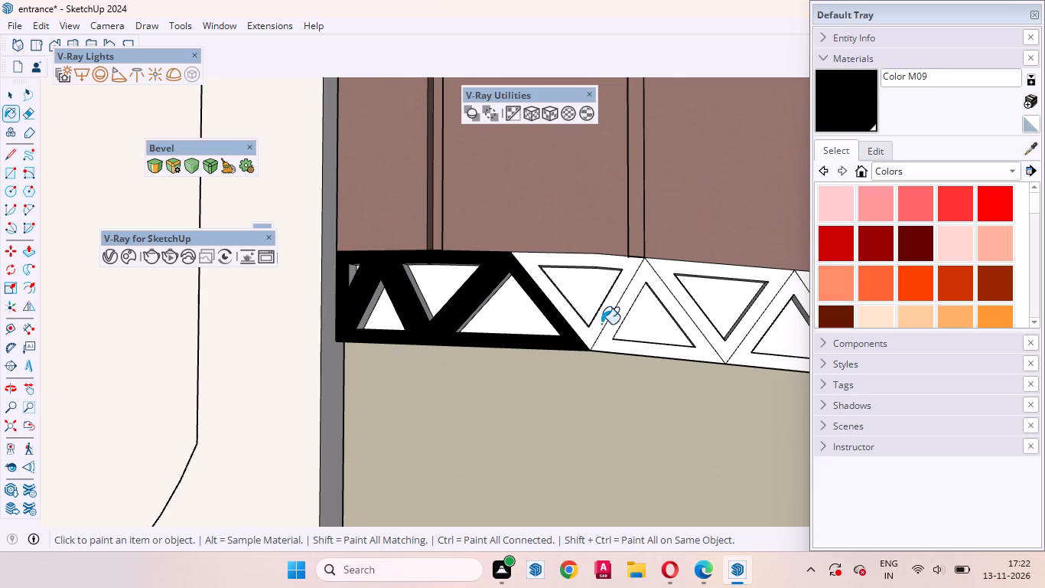
pyautogui.click(601, 323)
pyautogui.click(615, 315)
pyautogui.click(665, 285)
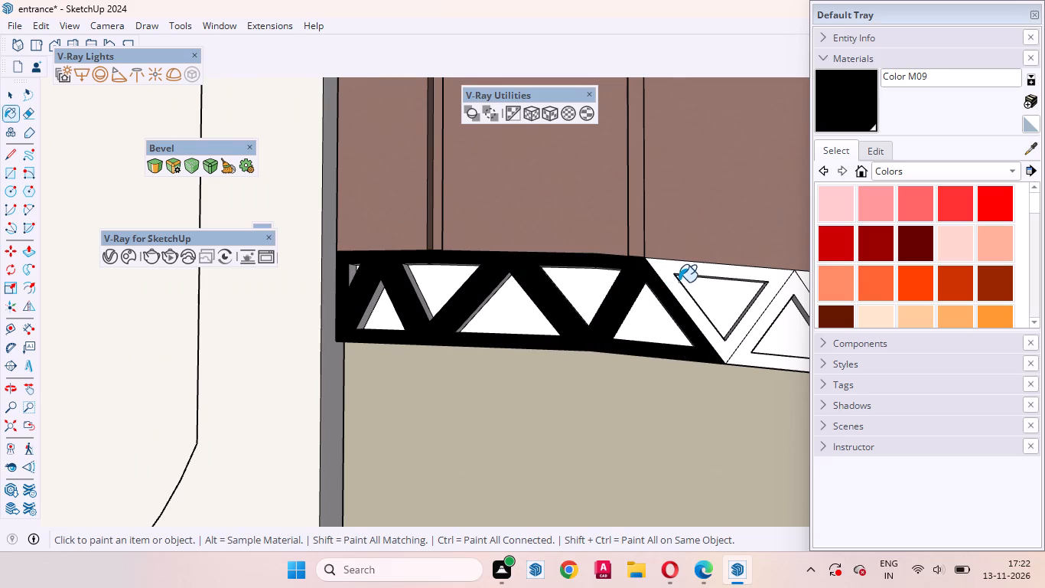
pyautogui.click(679, 282)
pyautogui.scroll(-6, 519, 316)
pyautogui.scroll(8, 647, 321)
pyautogui.click(646, 297)
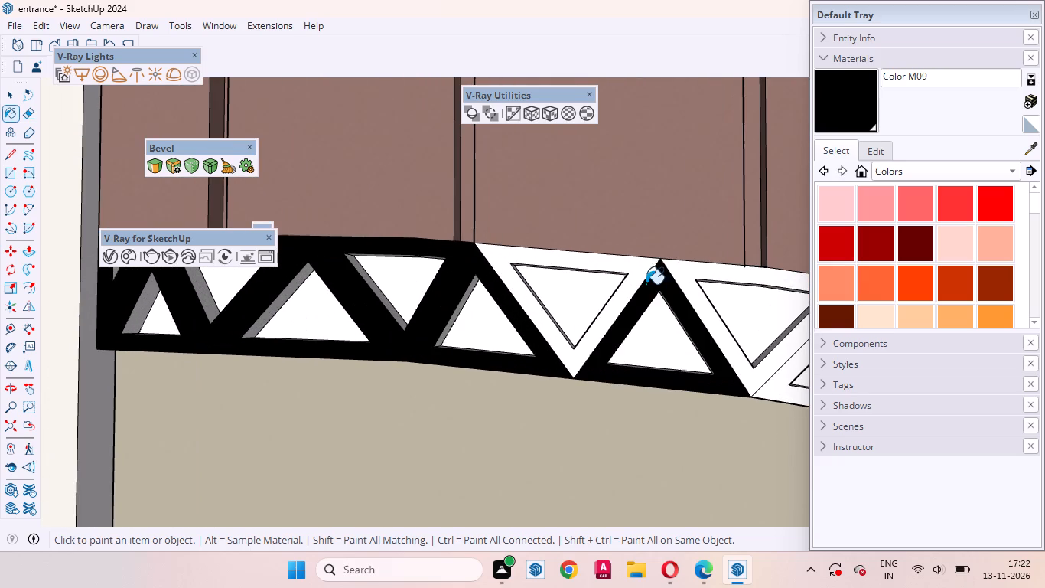
pyautogui.click(643, 271)
# Paint the next white triangular pieces of the outer lattice band black, continuing outward along its gently sloping stretch near the top.
pyautogui.scroll(-4, 430, 325)
pyautogui.scroll(3, 682, 338)
pyautogui.click(688, 325)
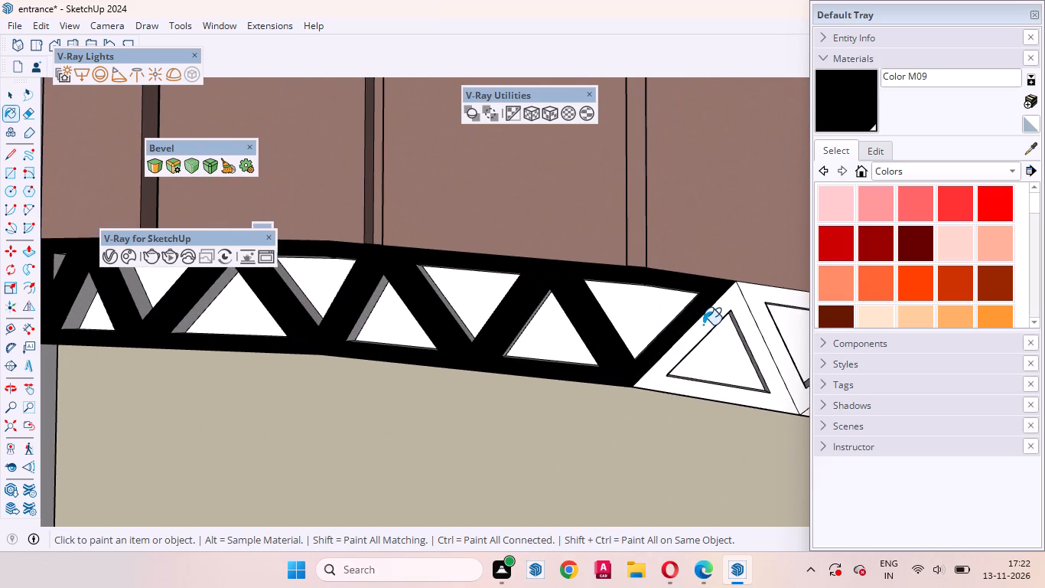
pyautogui.click(703, 325)
pyautogui.scroll(-8, 439, 341)
pyautogui.scroll(8, 686, 350)
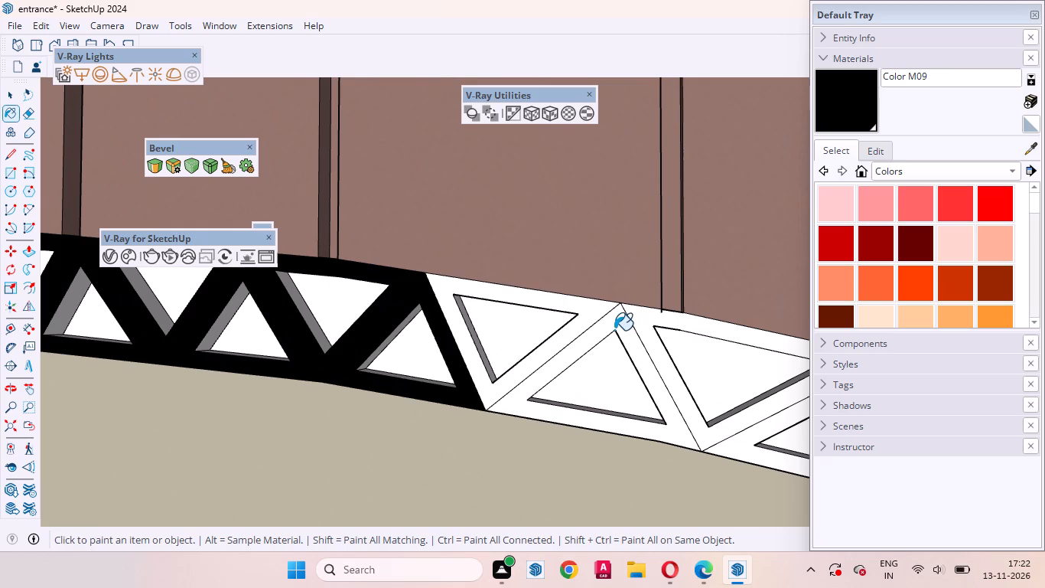
pyautogui.click(614, 330)
pyautogui.scroll(7, 627, 326)
pyautogui.click(622, 314)
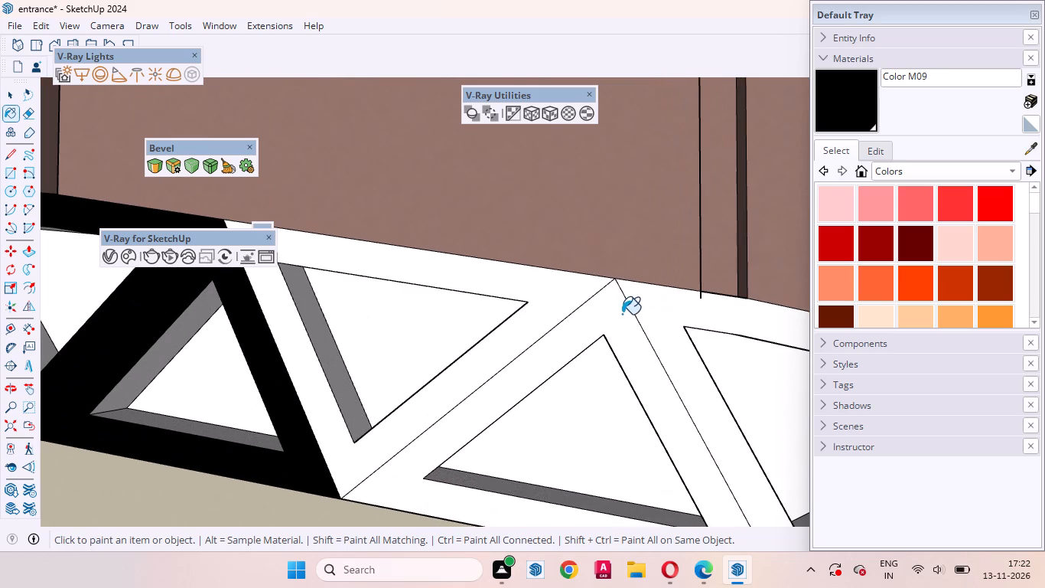
pyautogui.click(663, 314)
pyautogui.click(549, 302)
pyautogui.scroll(-8, 442, 326)
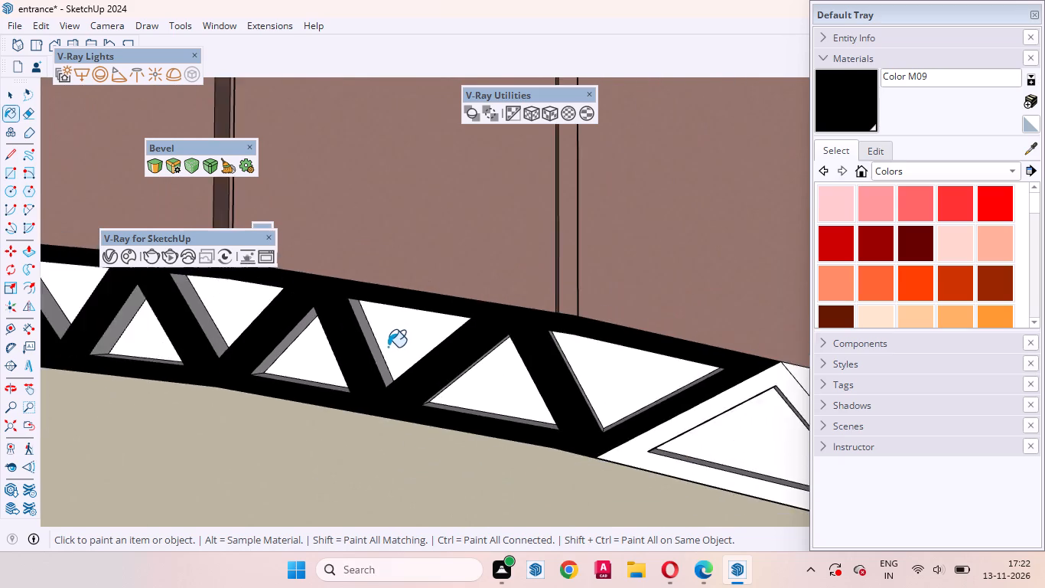
# Paint the next four white triangular pieces black where the outer lattice band begins to curve downward.
pyautogui.scroll(-16, 388, 347)
pyautogui.scroll(14, 616, 389)
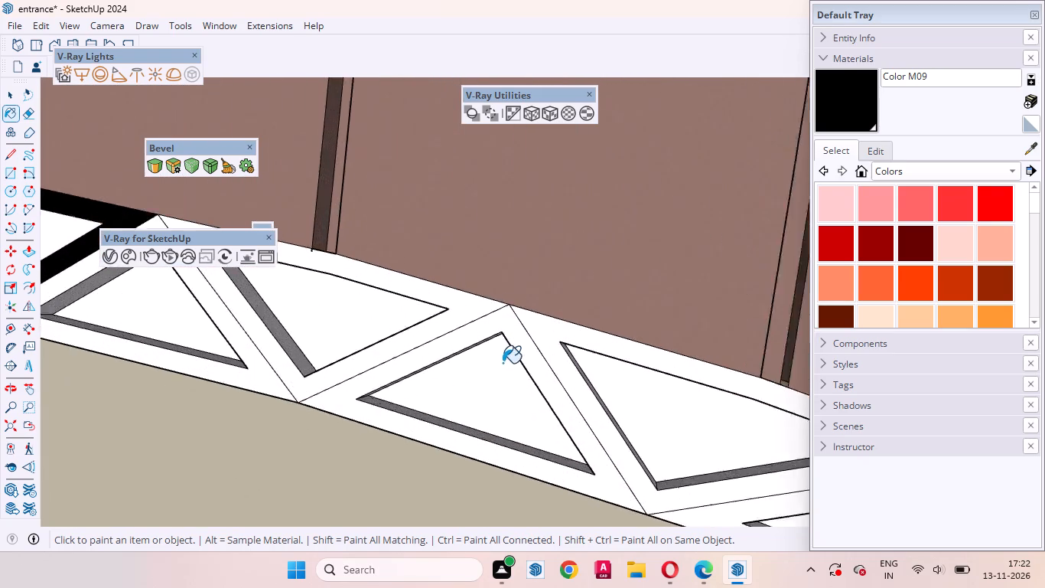
pyautogui.scroll(5, 503, 363)
pyautogui.click(510, 323)
pyautogui.click(565, 324)
pyautogui.click(418, 293)
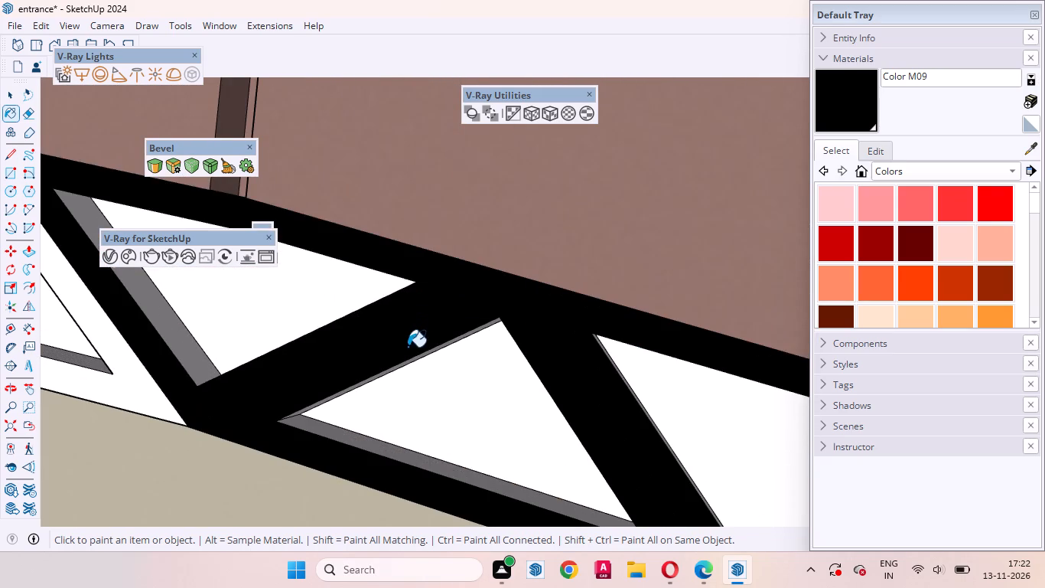
pyautogui.scroll(-10, 407, 354)
pyautogui.scroll(3, 251, 347)
pyautogui.click(252, 343)
pyautogui.scroll(-4, 275, 395)
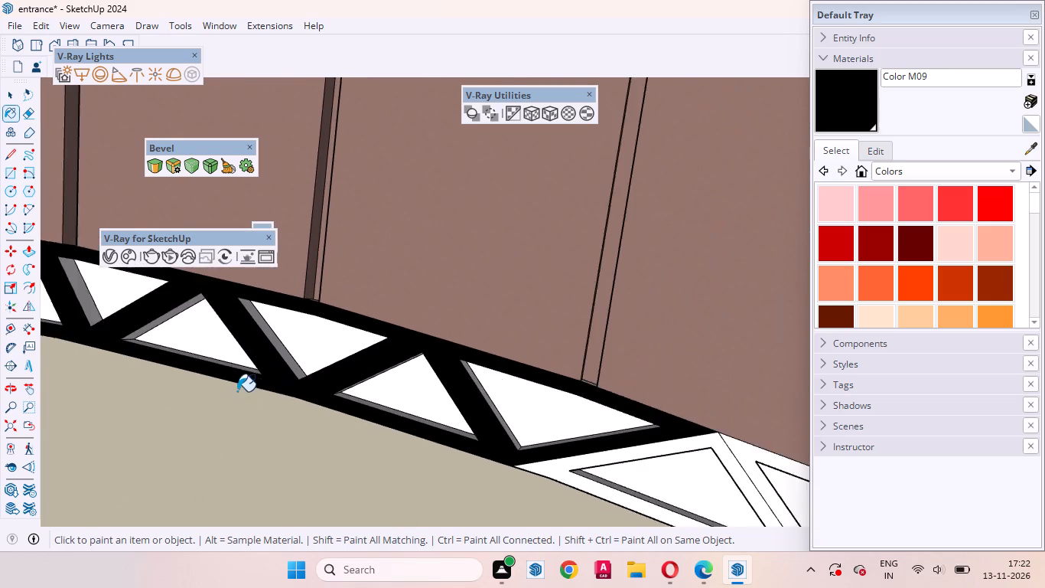
# Paint the next five white triangular pieces black, following the outer lattice band down its steepening curve.
pyautogui.scroll(-18, 237, 391)
pyautogui.scroll(14, 353, 459)
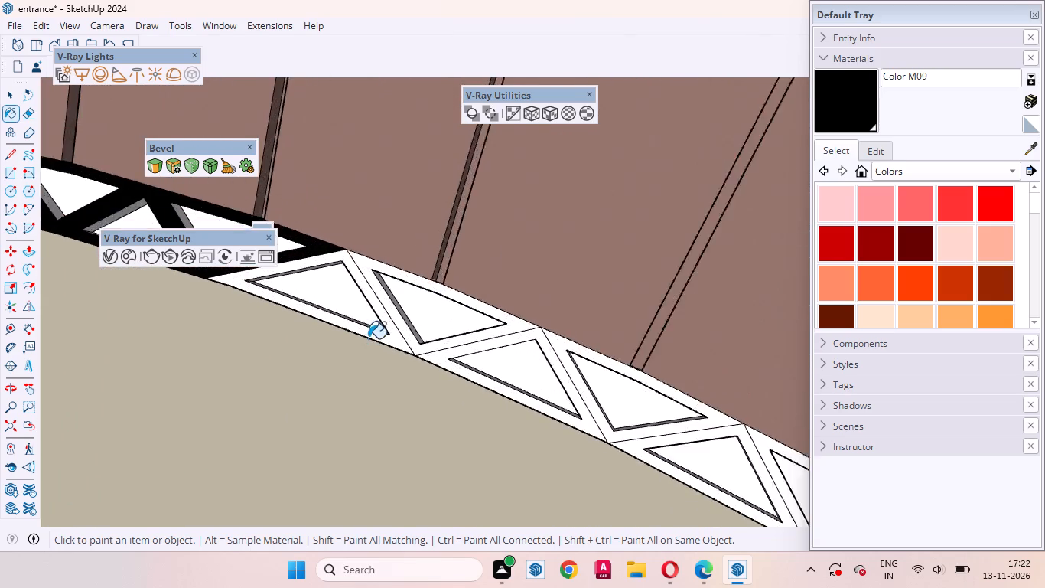
pyautogui.scroll(8, 368, 338)
pyautogui.click(411, 326)
pyautogui.click(438, 317)
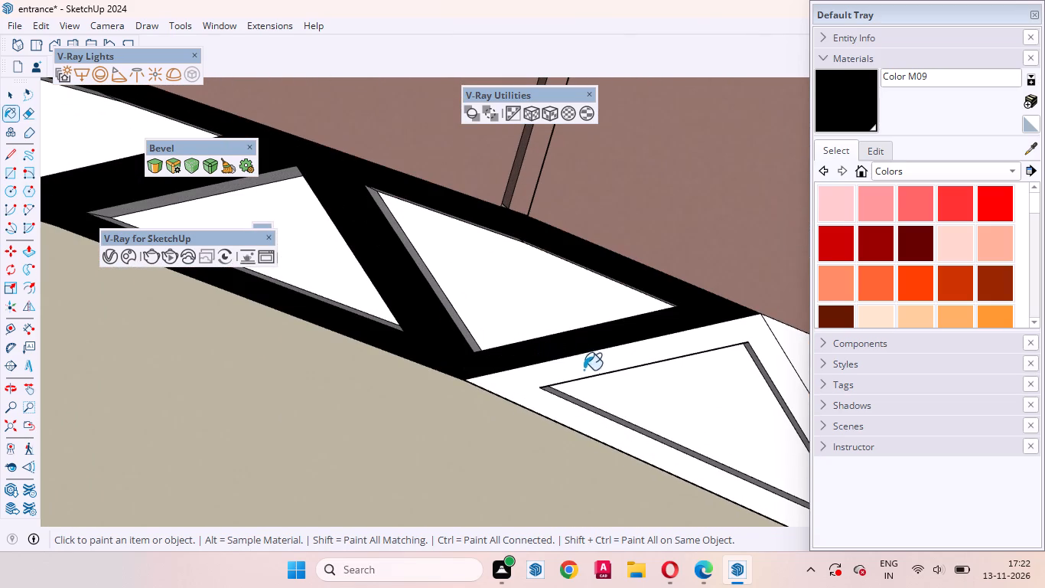
pyautogui.click(582, 371)
pyautogui.scroll(-14, 424, 389)
pyautogui.scroll(12, 558, 453)
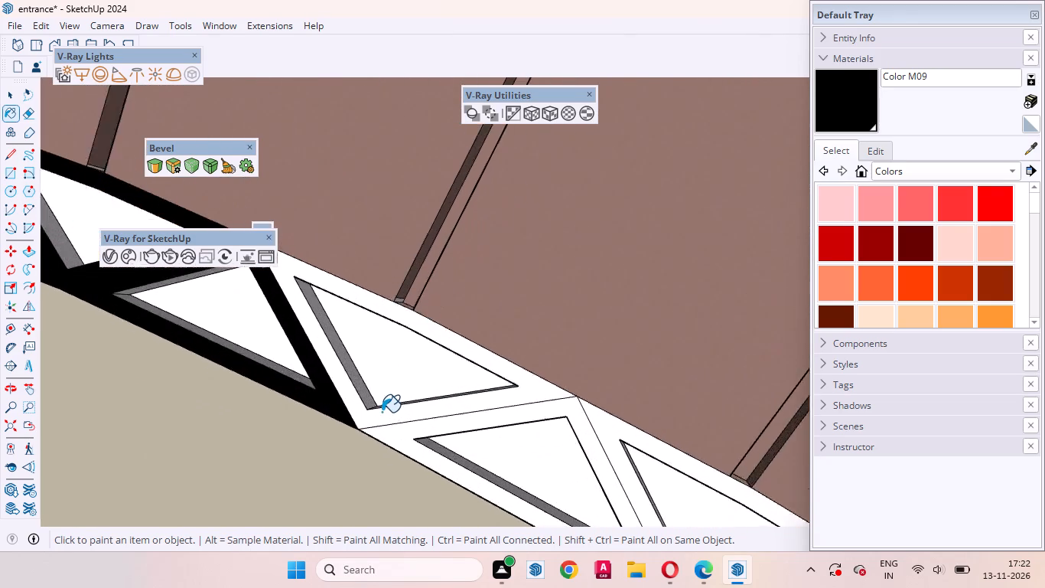
pyautogui.scroll(6, 382, 412)
pyautogui.click(375, 416)
pyautogui.click(437, 451)
pyautogui.scroll(-9, 392, 416)
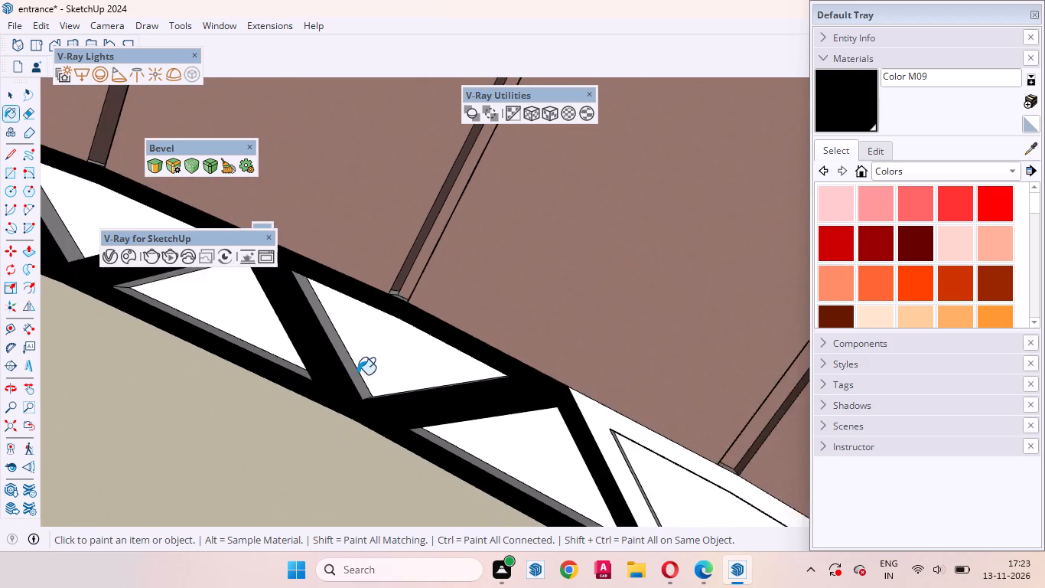
# Paint the next three white triangular pieces of the outer lattice band black, keeping the beige panel beside it in its original colour.
pyautogui.scroll(-17, 357, 374)
pyautogui.scroll(12, 587, 437)
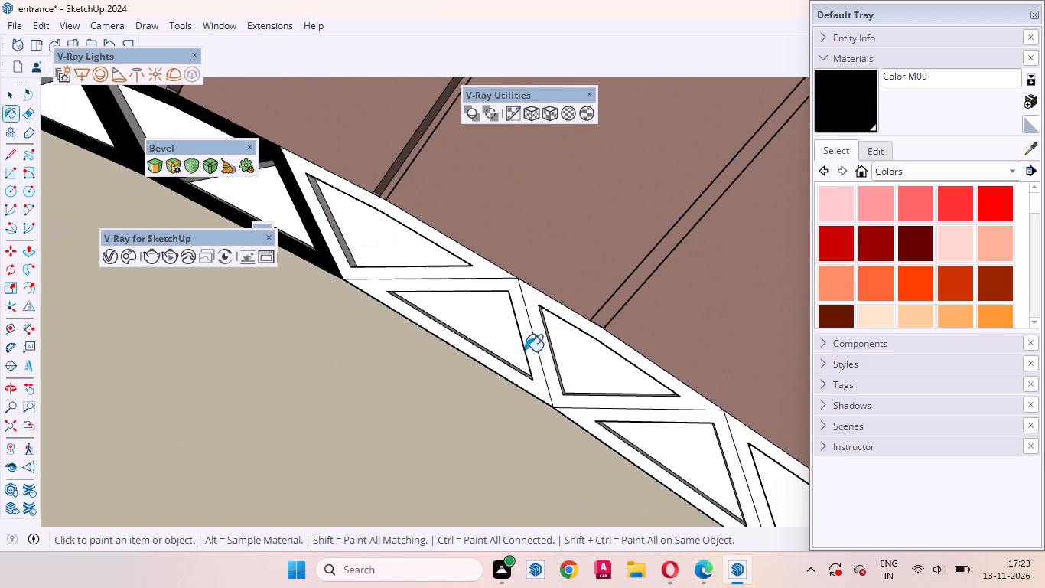
pyautogui.click(538, 400)
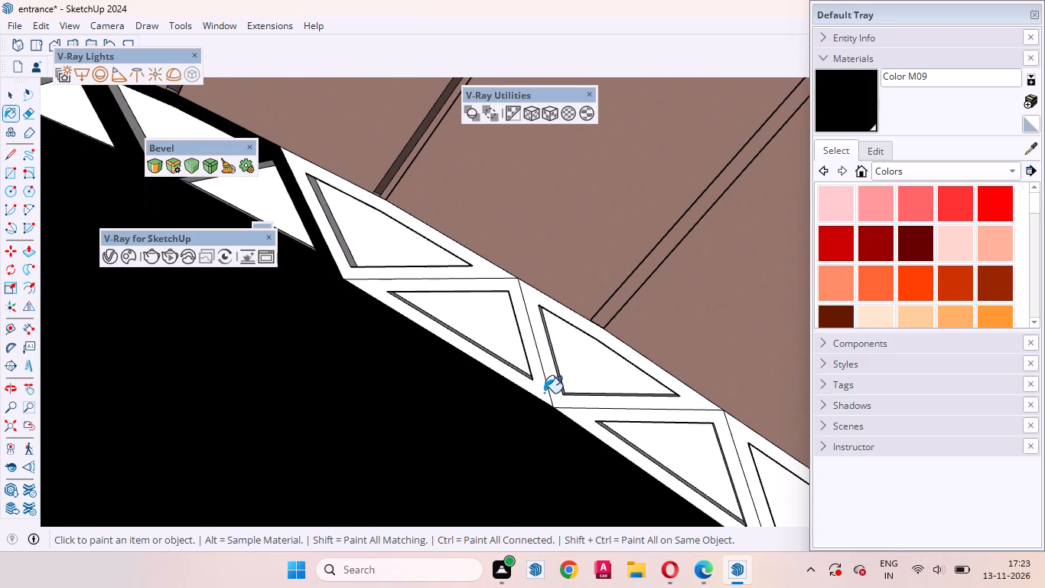
pyautogui.hotkey('ctrl', 'z')
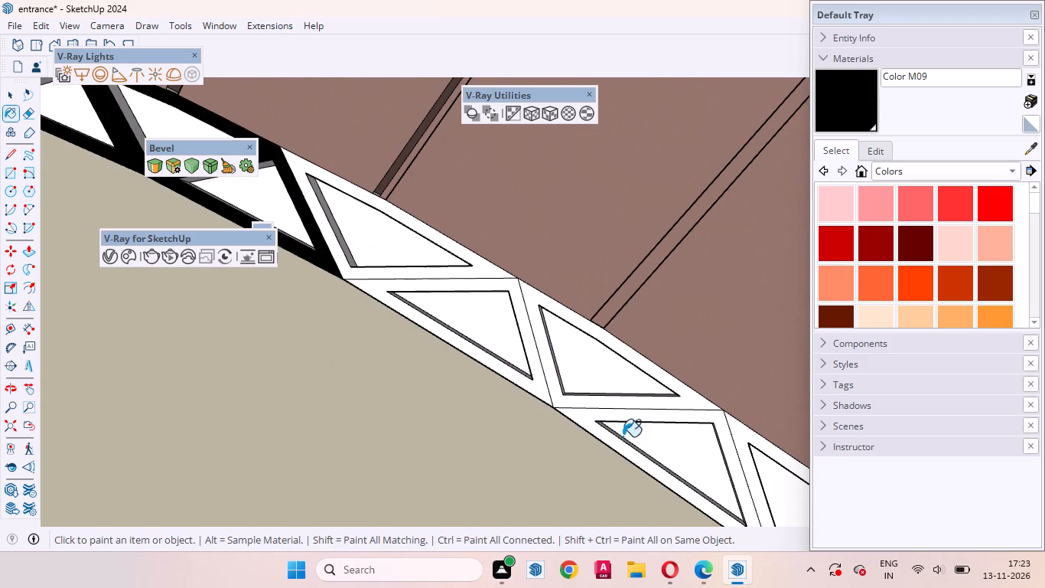
pyautogui.scroll(10, 529, 369)
pyautogui.click(538, 337)
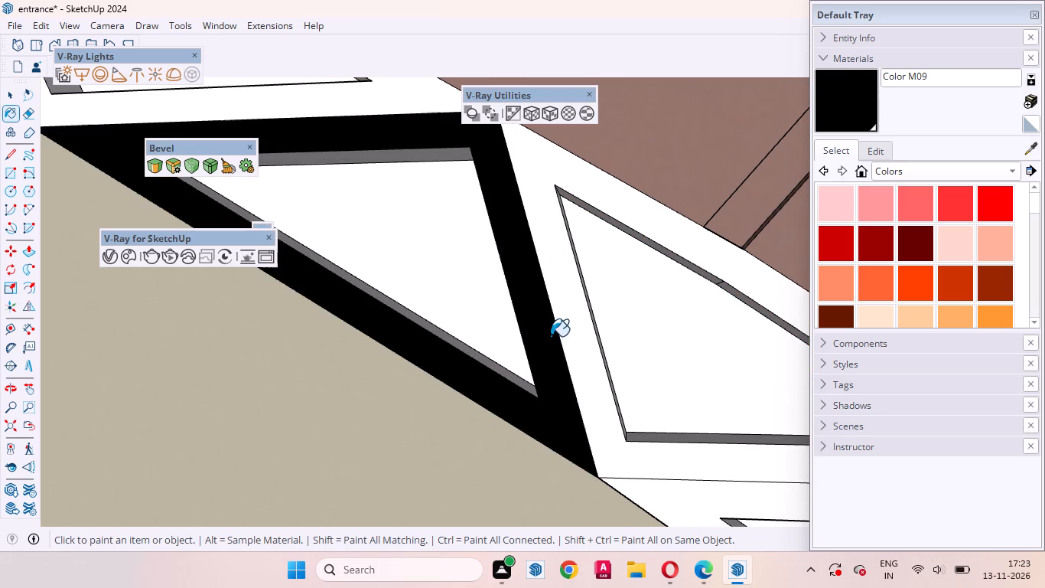
pyautogui.click(568, 325)
pyautogui.scroll(-5, 551, 408)
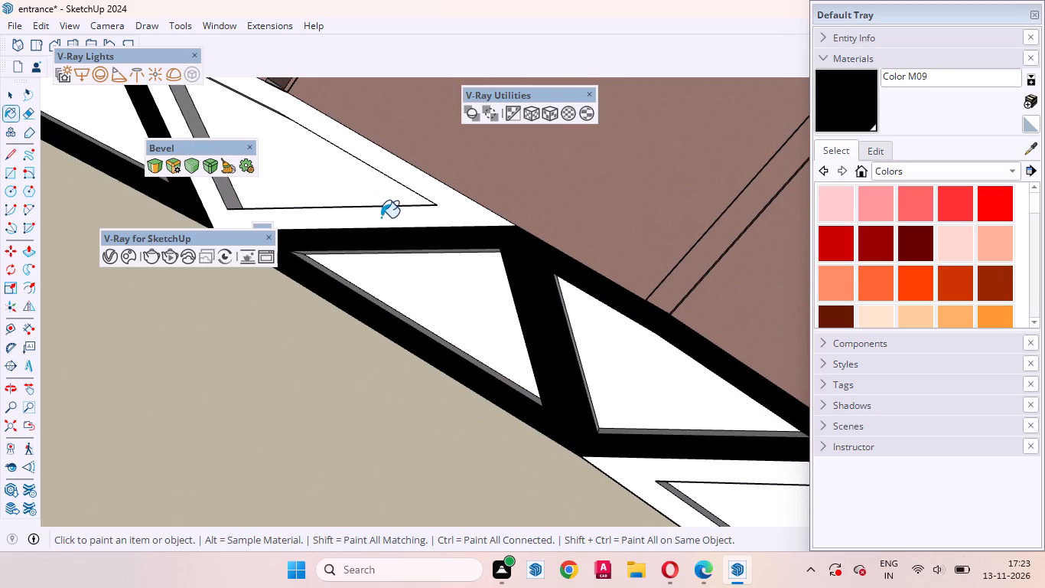
pyautogui.click(394, 220)
# Paint the last four white triangular pieces black, closing the gap to the already black lower part of the outer lattice band.
pyautogui.scroll(-13, 448, 263)
pyautogui.scroll(8, 594, 411)
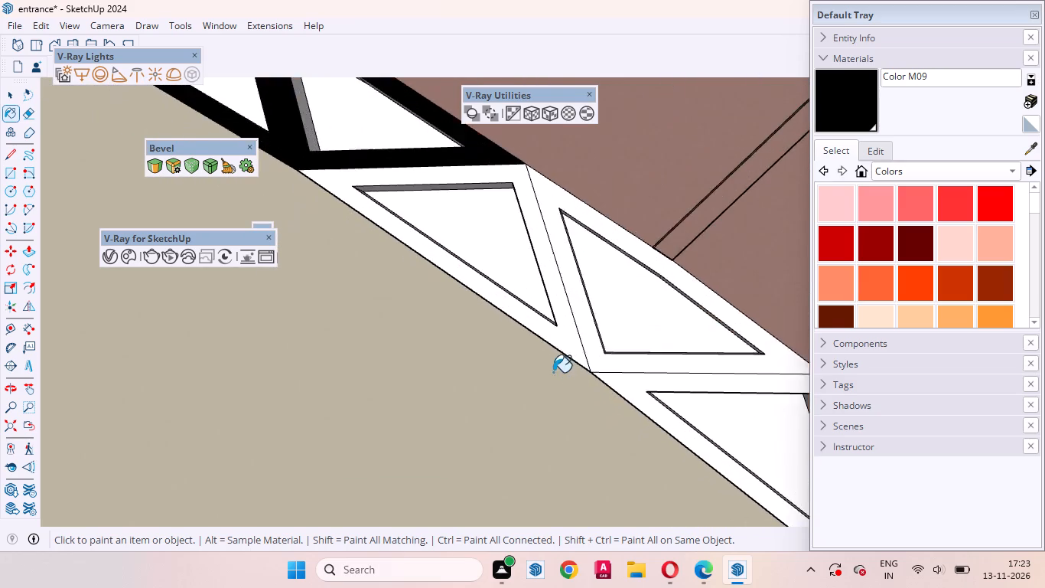
pyautogui.scroll(9, 553, 372)
pyautogui.click(572, 325)
pyautogui.click(612, 304)
pyautogui.scroll(-9, 414, 390)
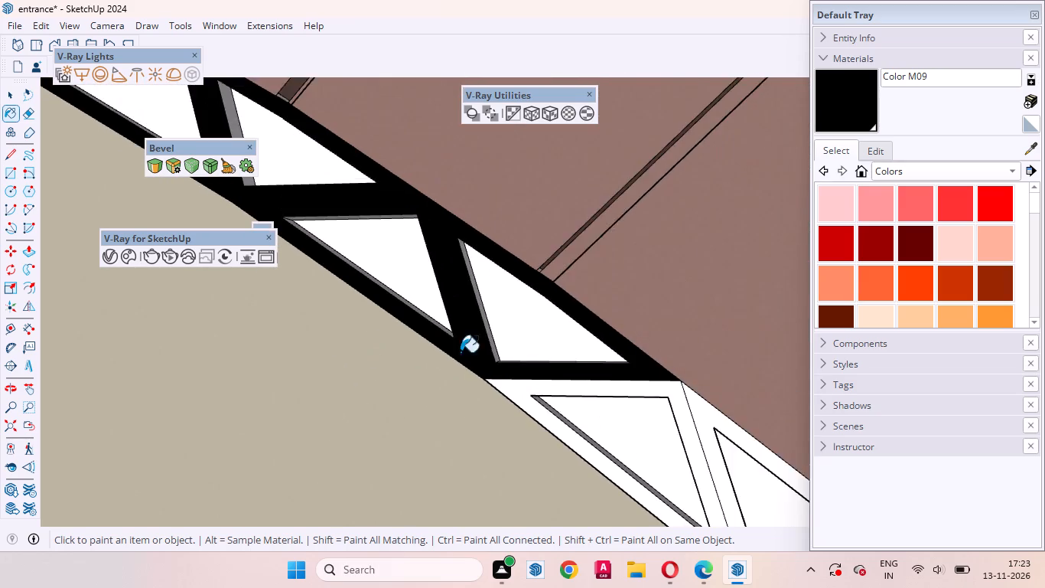
pyautogui.scroll(5, 545, 433)
pyautogui.click(498, 351)
pyautogui.scroll(-13, 438, 390)
pyautogui.scroll(3, 621, 492)
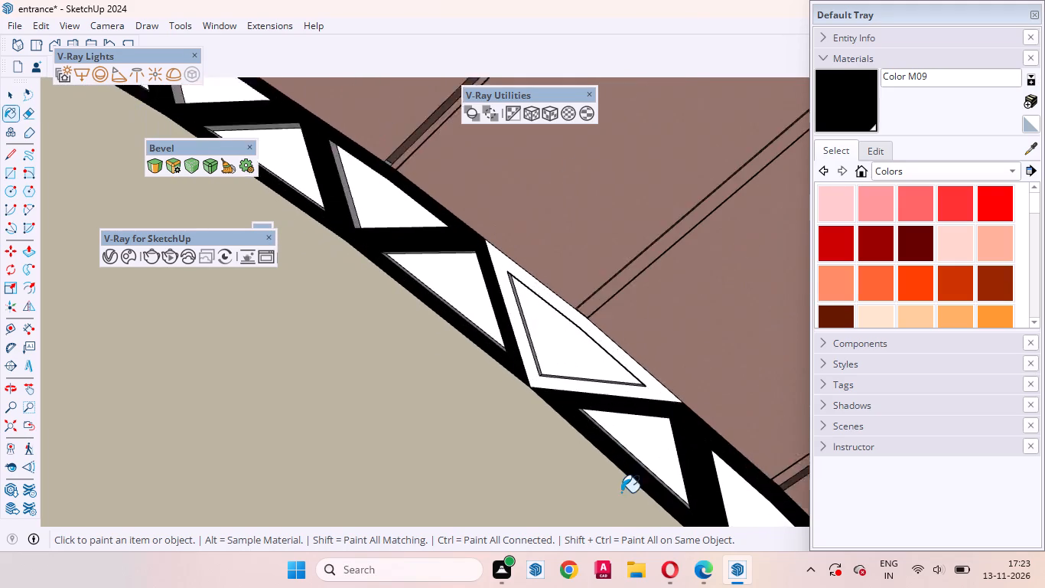
pyautogui.scroll(6, 621, 492)
pyautogui.click(522, 356)
pyautogui.scroll(-18, 519, 432)
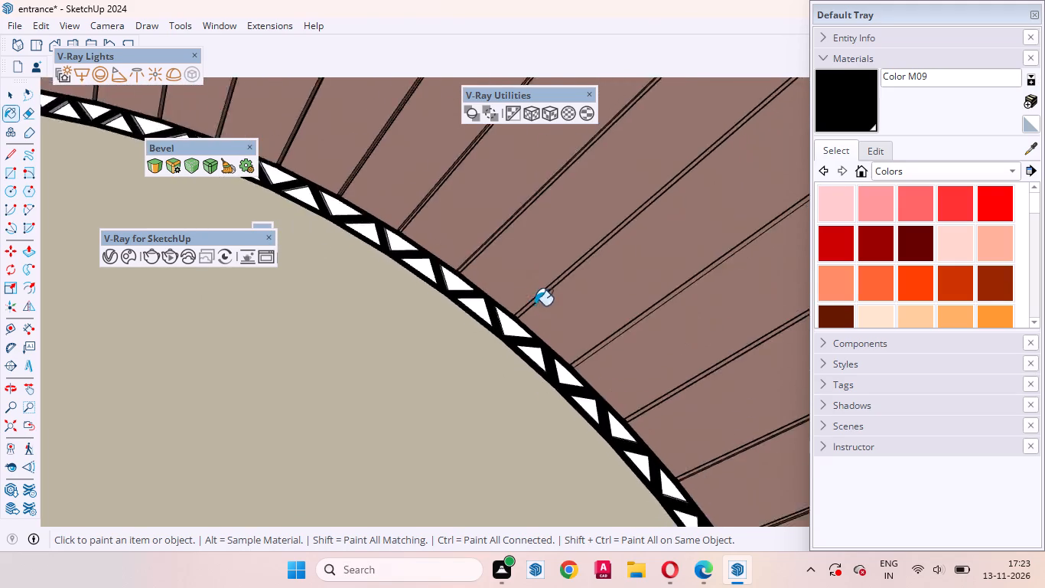
# Finish painting and exit editing of the entrance wall group.
pyautogui.scroll(-16, 535, 305)
pyautogui.press('space')
pyautogui.scroll(-6, 585, 322)
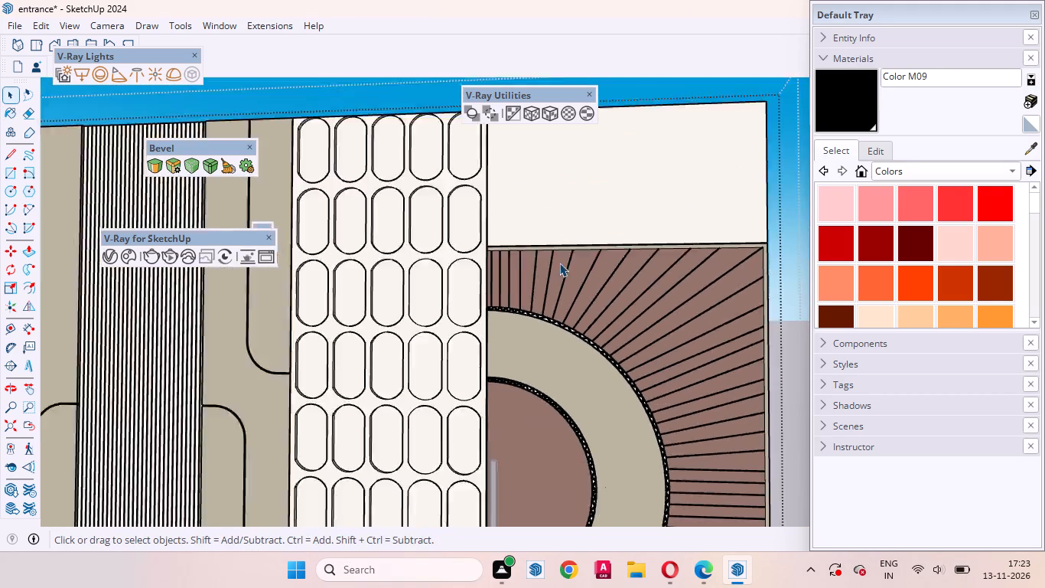
pyautogui.scroll(-7, 559, 263)
pyautogui.click(715, 389)
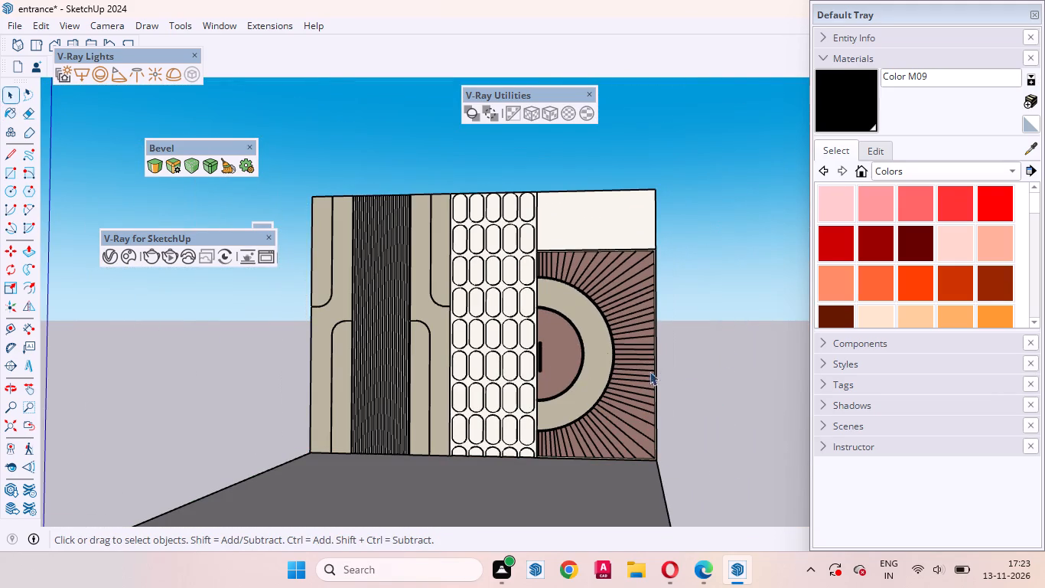
# Examine the entrance wall from several angles, checking its panels, the lattice bands and the plain area above the radial panel.
pyautogui.moveTo(649, 405); pyautogui.dragTo(490, 563, button='middle')
pyautogui.scroll(11, 601, 224)
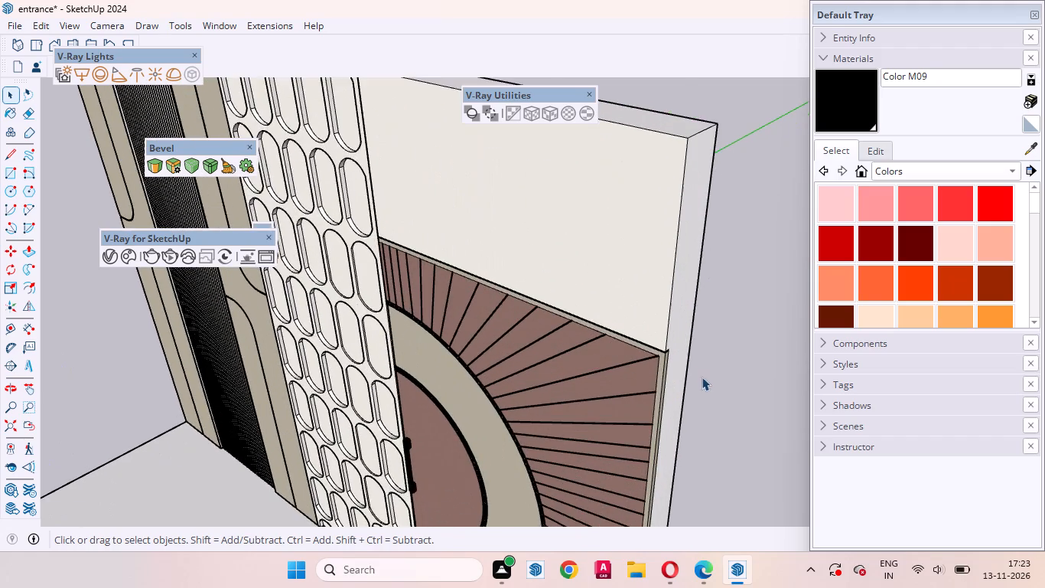
pyautogui.scroll(1, 643, 375)
pyautogui.moveTo(487, 265); pyautogui.dragTo(463, 260, button='middle')
pyautogui.scroll(-4, 658, 358)
pyautogui.moveTo(513, 356); pyautogui.dragTo(595, 354, button='middle')
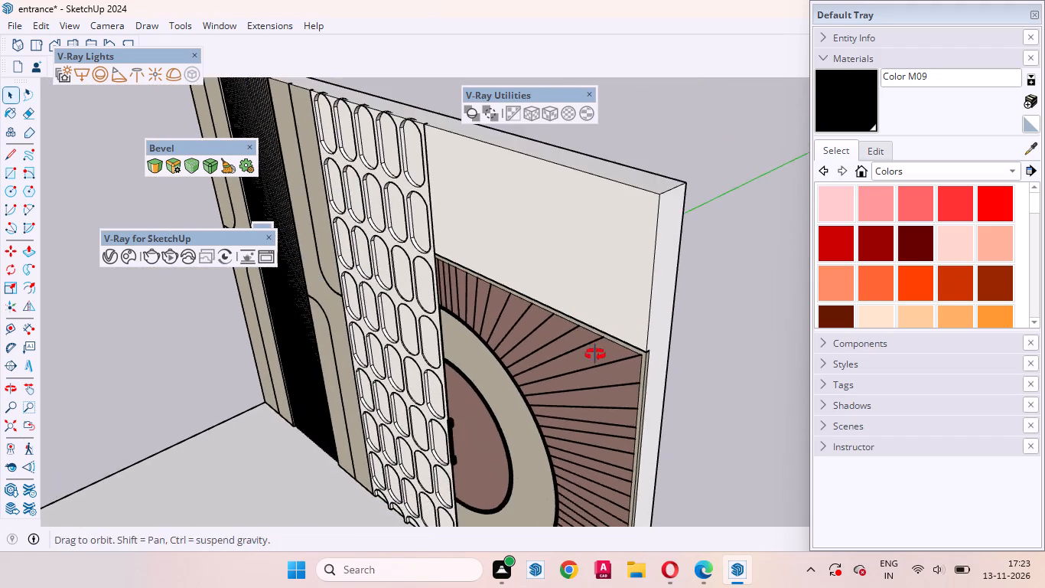
pyautogui.moveTo(595, 354); pyautogui.dragTo(683, 345, button='middle')
pyautogui.scroll(-12, 522, 334)
pyautogui.moveTo(555, 381); pyautogui.dragTo(630, 291, button='middle')
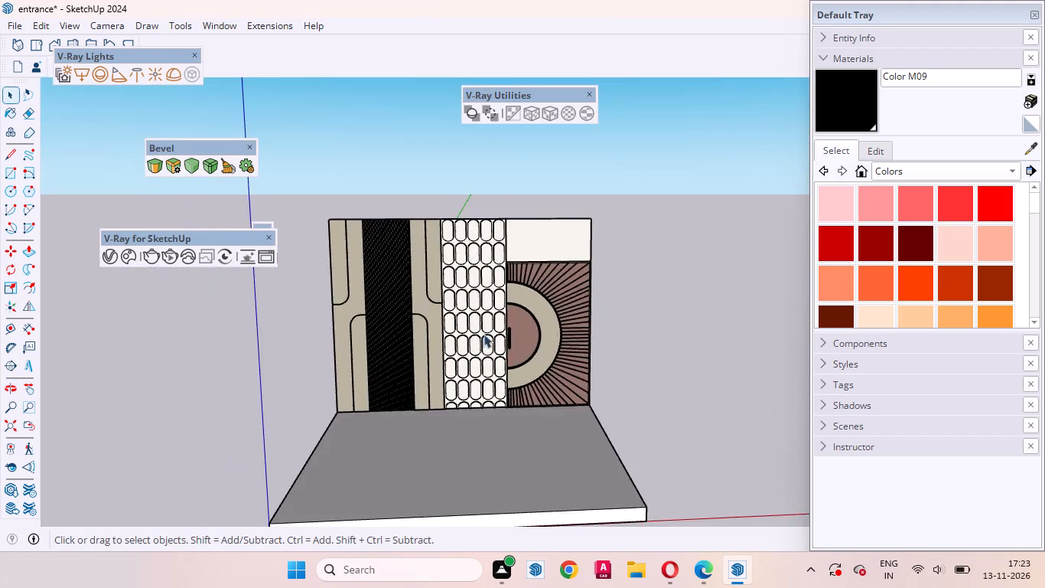
pyautogui.scroll(12, 483, 334)
pyautogui.scroll(-9, 458, 408)
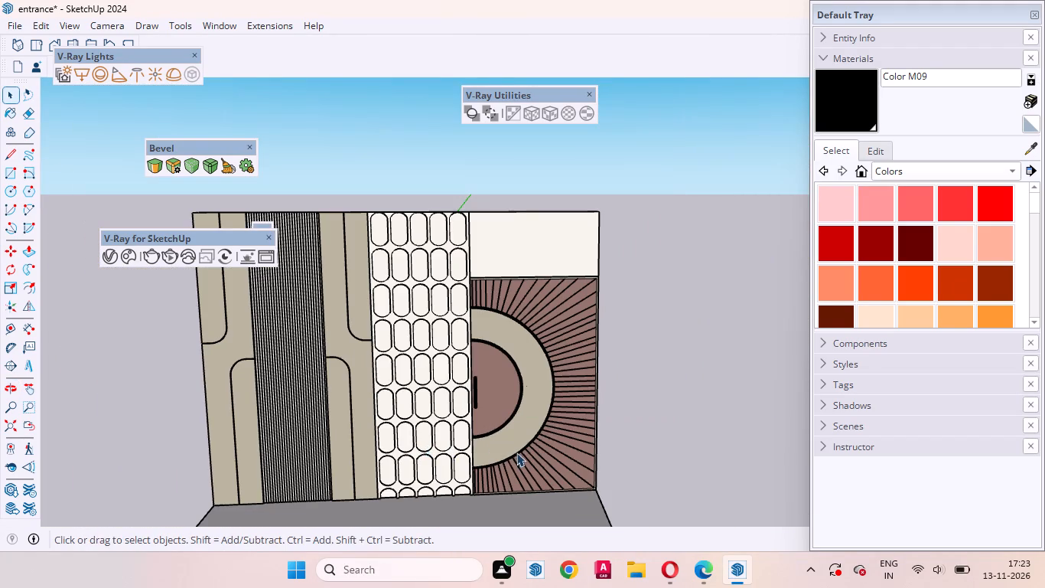
pyautogui.scroll(-4, 568, 430)
pyautogui.moveTo(358, 423); pyautogui.dragTo(412, 460, button='middle')
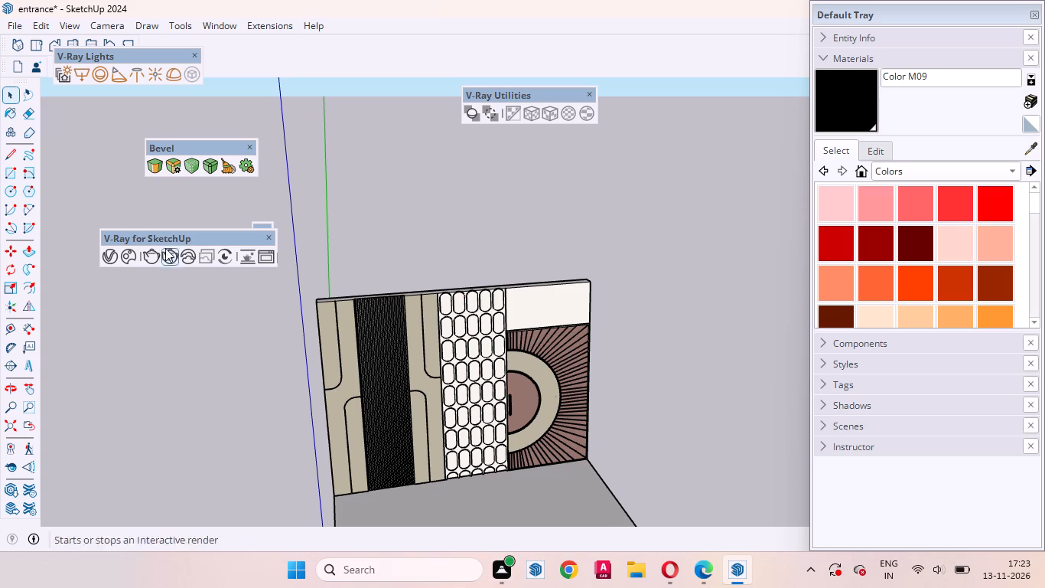
# Open the V-Ray Asset Editor.
pyautogui.click(108, 248)
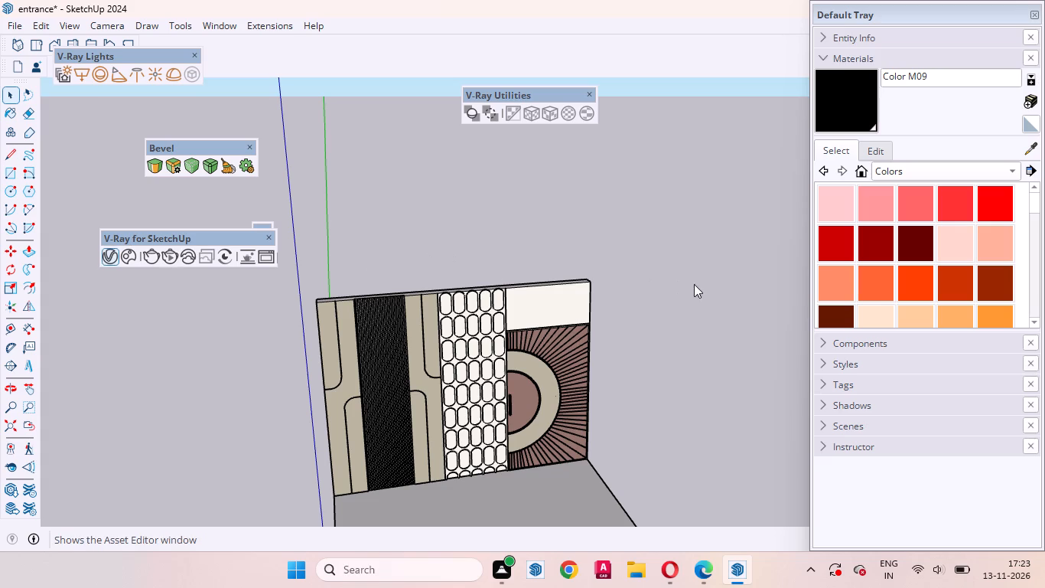
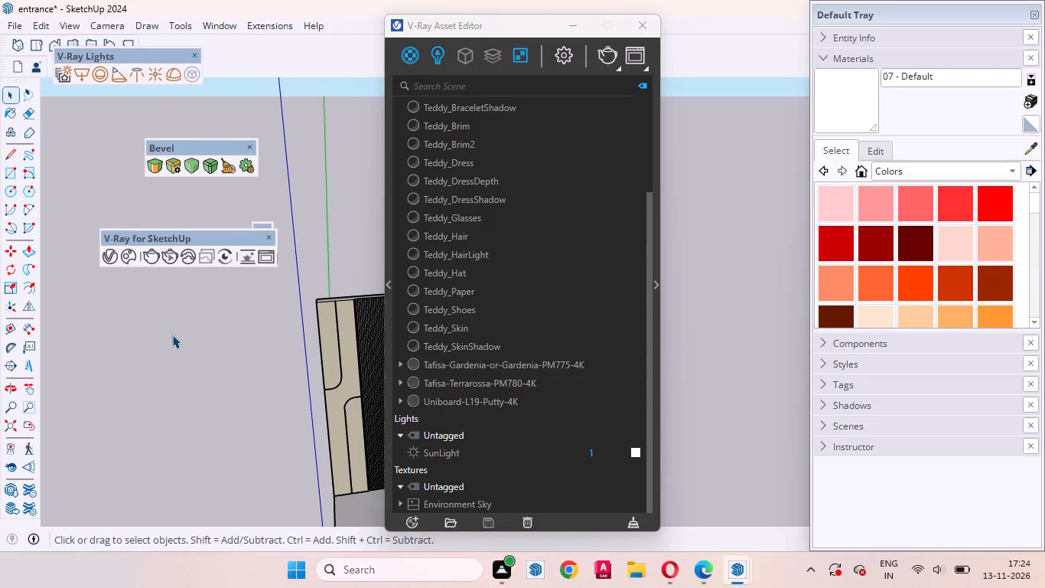
# Move the V-Ray Asset Editor clear of the entrance wall and show only the scene's lights in it.
pyautogui.moveTo(523, 23); pyautogui.dragTo(653, 34)
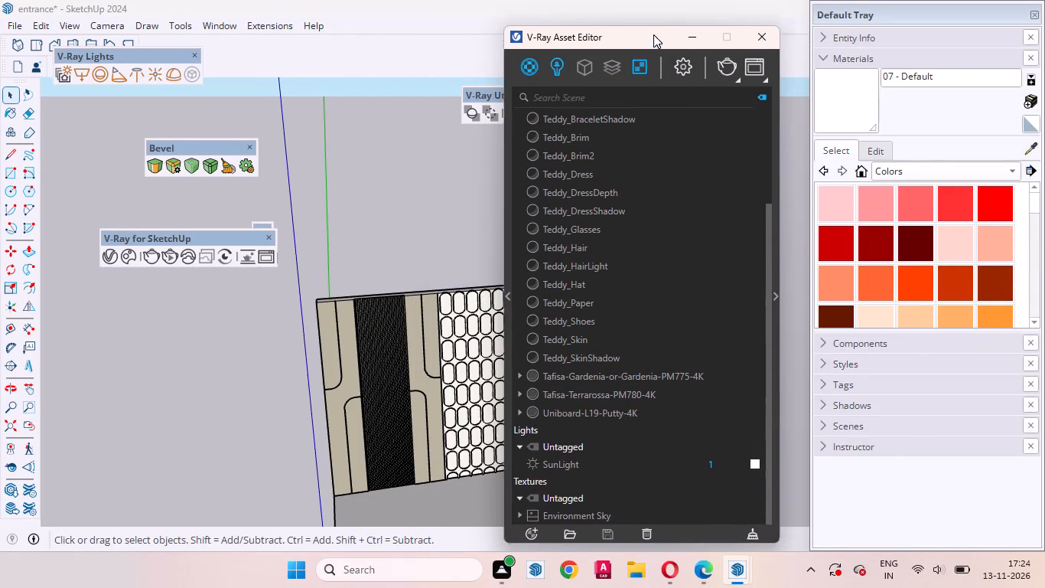
pyautogui.moveTo(653, 34); pyautogui.dragTo(773, 32)
pyautogui.scroll(-8, 477, 258)
pyautogui.scroll(10, 520, 294)
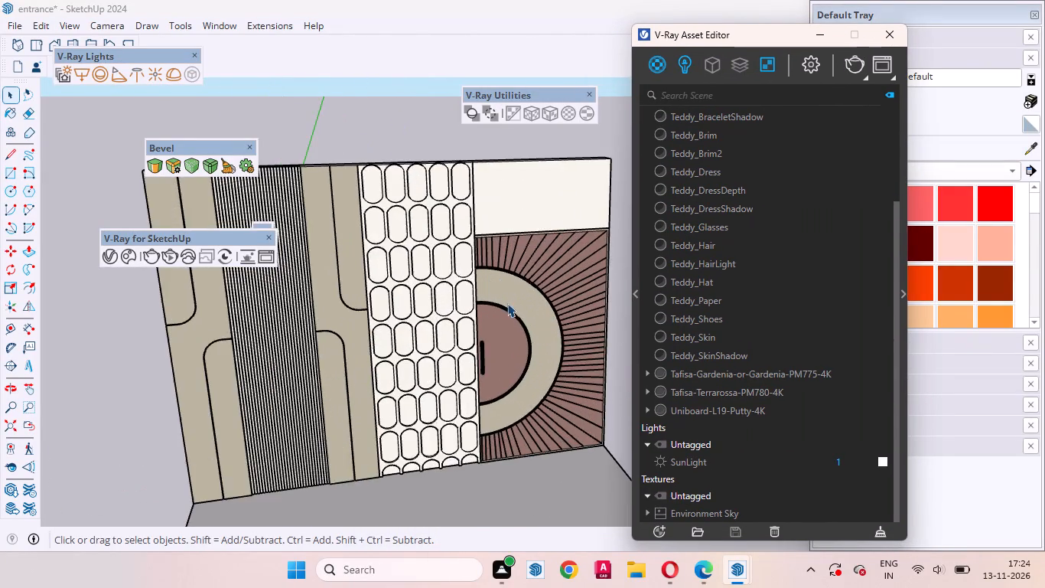
pyautogui.moveTo(504, 307); pyautogui.dragTo(386, 377, button='middle')
pyautogui.scroll(20, 366, 179)
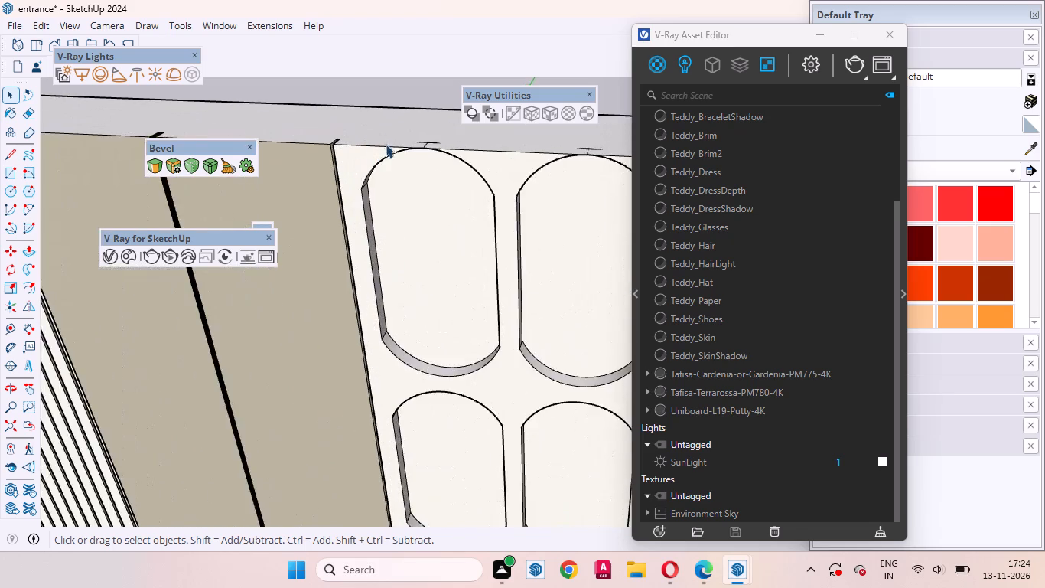
pyautogui.scroll(-2, 401, 152)
pyautogui.scroll(1, 405, 158)
pyautogui.scroll(-20, 408, 161)
pyautogui.moveTo(461, 248); pyautogui.dragTo(527, 163, button='middle')
pyautogui.scroll(-5, 486, 192)
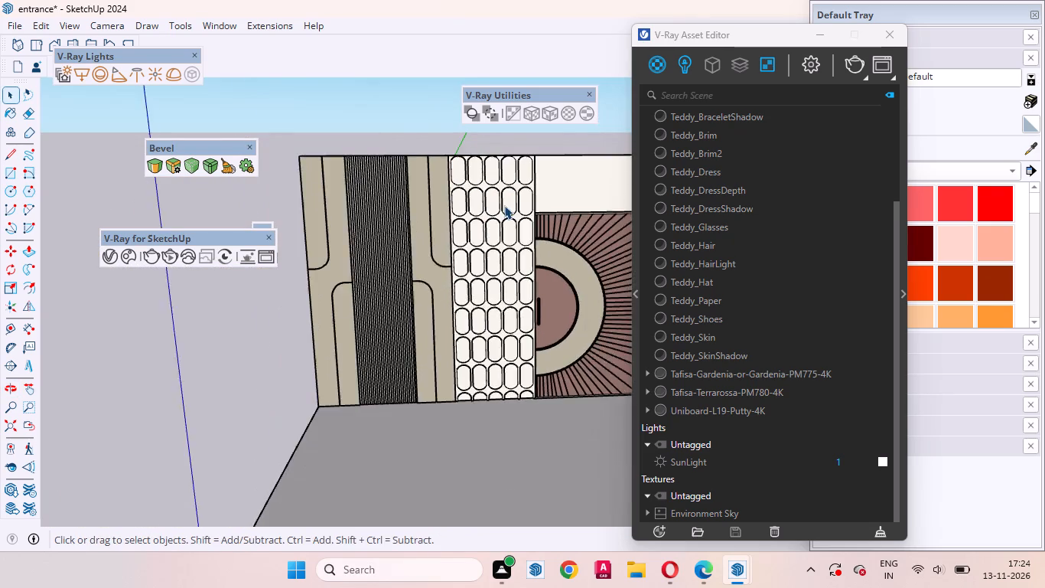
pyautogui.click(686, 67)
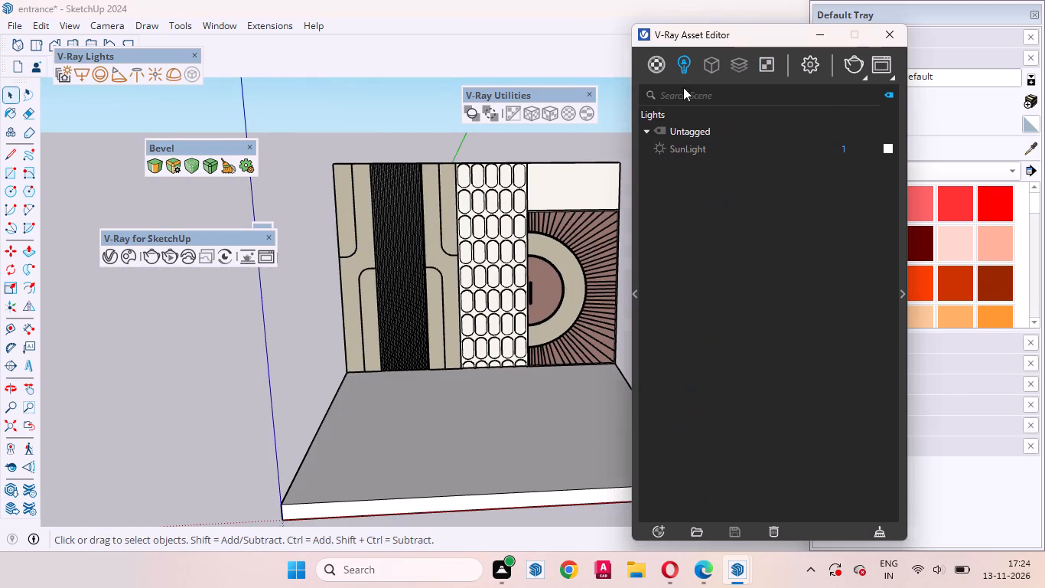
# Draw a V-Ray rectangle light on the fluted panel's side recess next to the outer beige panel, from the wall's top down to the floor.
pyautogui.click(85, 69)
pyautogui.scroll(2, 450, 312)
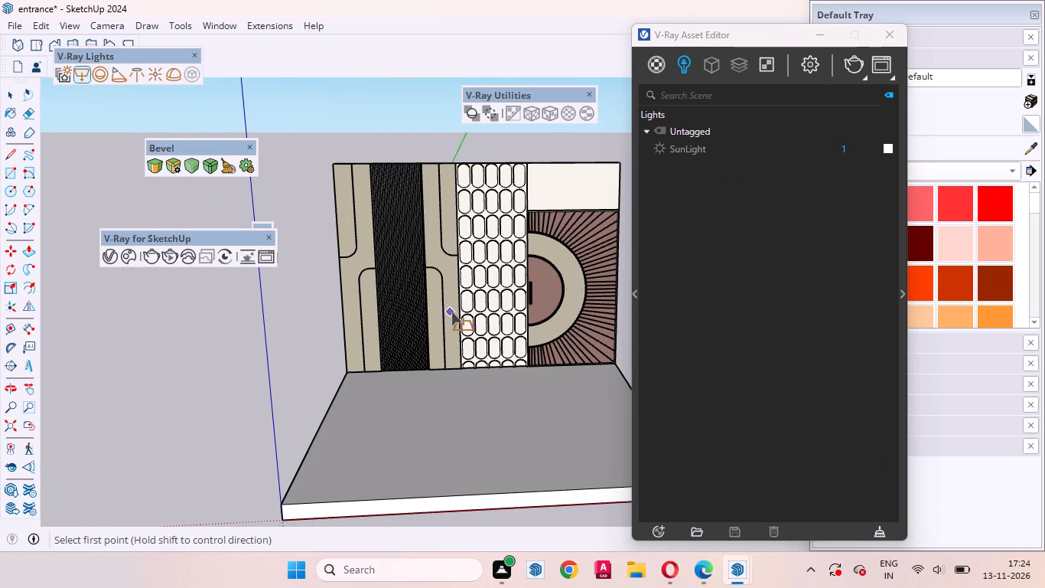
pyautogui.scroll(4, 451, 312)
pyautogui.scroll(2, 305, 242)
pyautogui.scroll(-5, 446, 314)
pyautogui.moveTo(407, 228); pyautogui.dragTo(303, 315, button='middle')
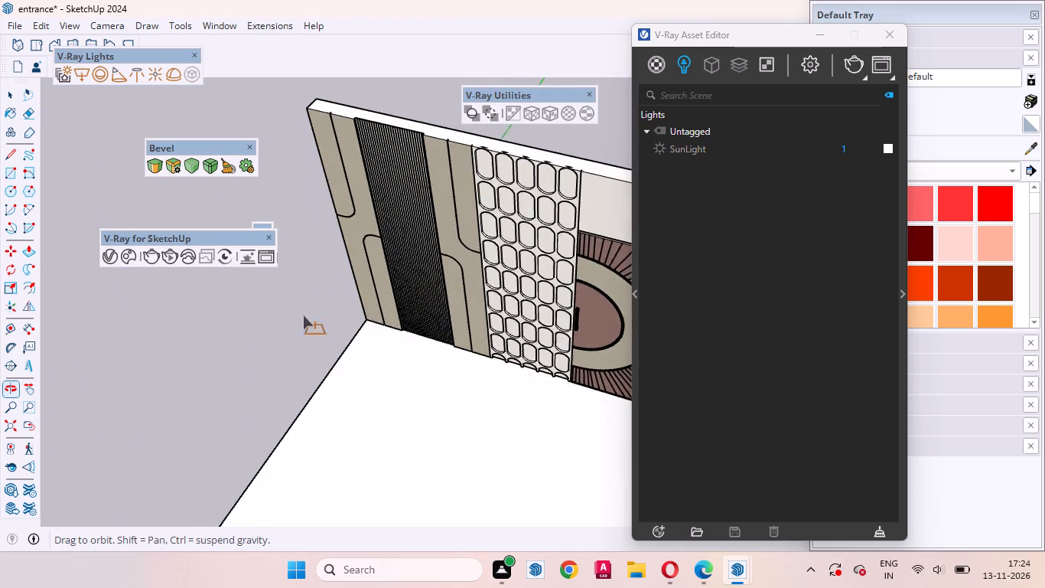
pyautogui.moveTo(303, 315); pyautogui.dragTo(287, 369, button='middle')
pyautogui.scroll(20, 370, 90)
pyautogui.scroll(13, 370, 90)
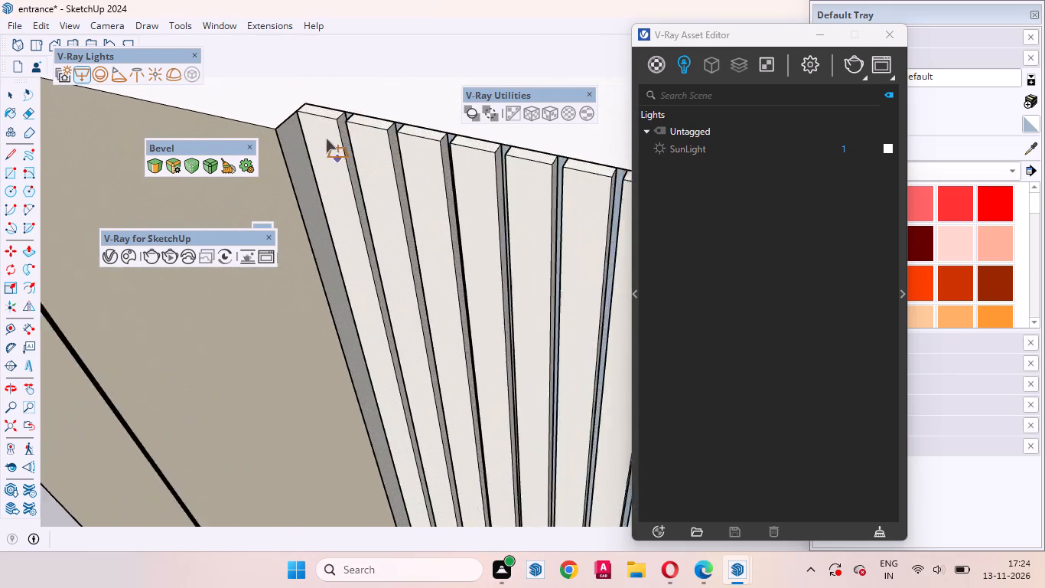
pyautogui.scroll(4, 326, 139)
pyautogui.scroll(-5, 328, 163)
pyautogui.scroll(3, 304, 140)
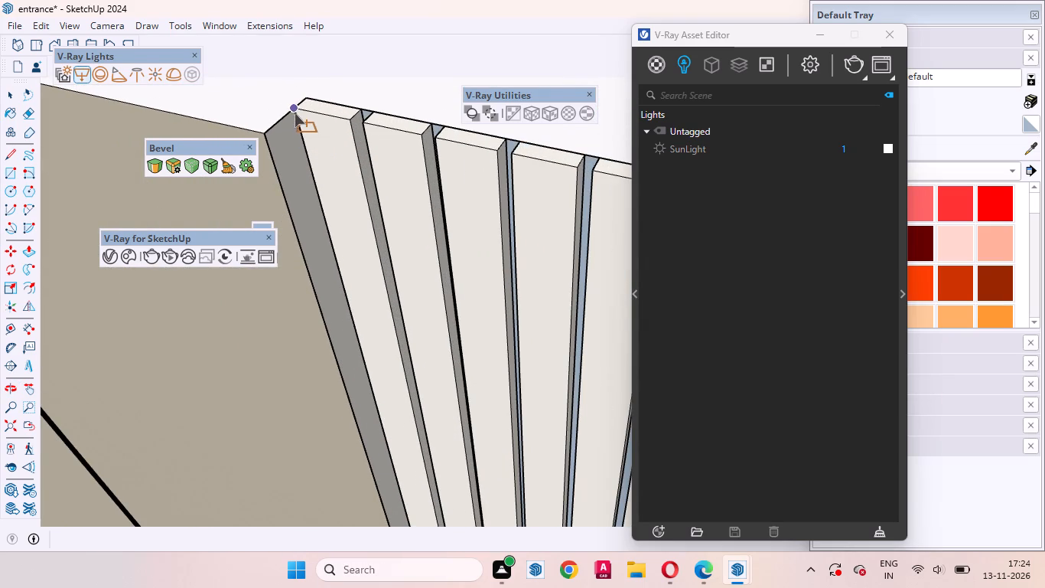
pyautogui.click(295, 113)
pyautogui.scroll(-4, 347, 279)
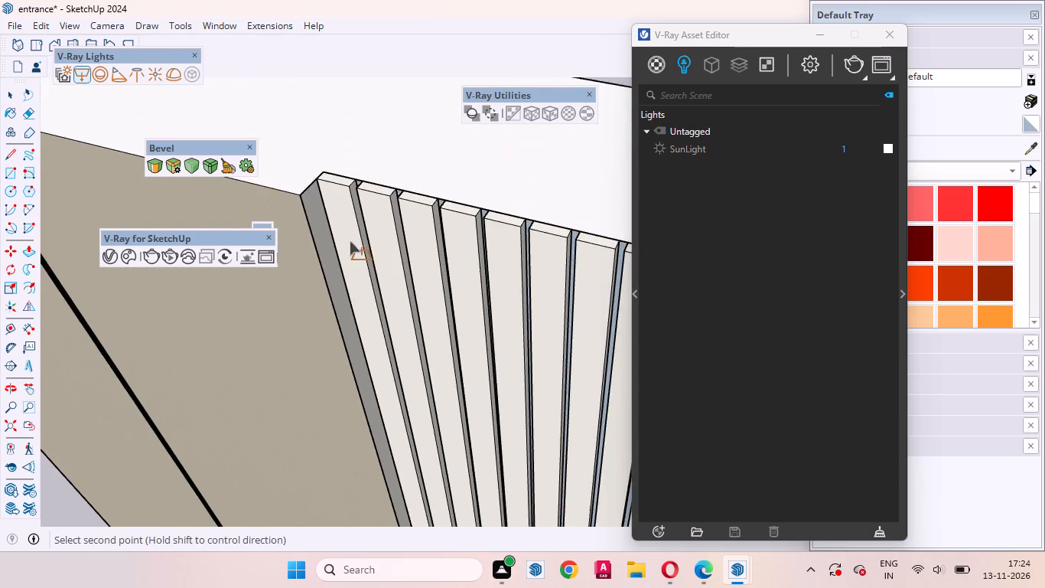
pyautogui.scroll(-20, 350, 241)
pyautogui.scroll(-14, 350, 241)
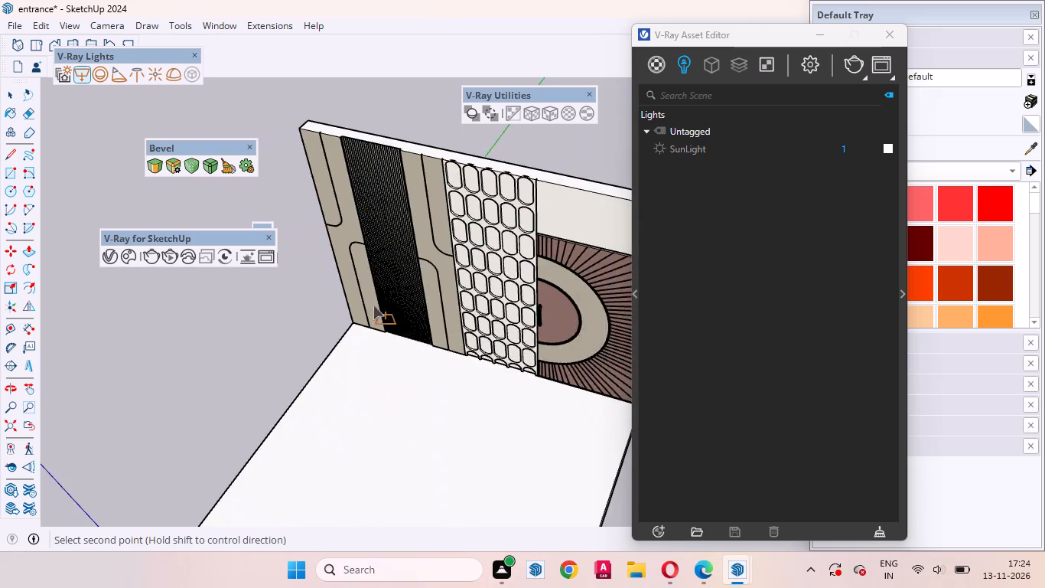
pyautogui.scroll(20, 382, 390)
pyautogui.scroll(13, 382, 390)
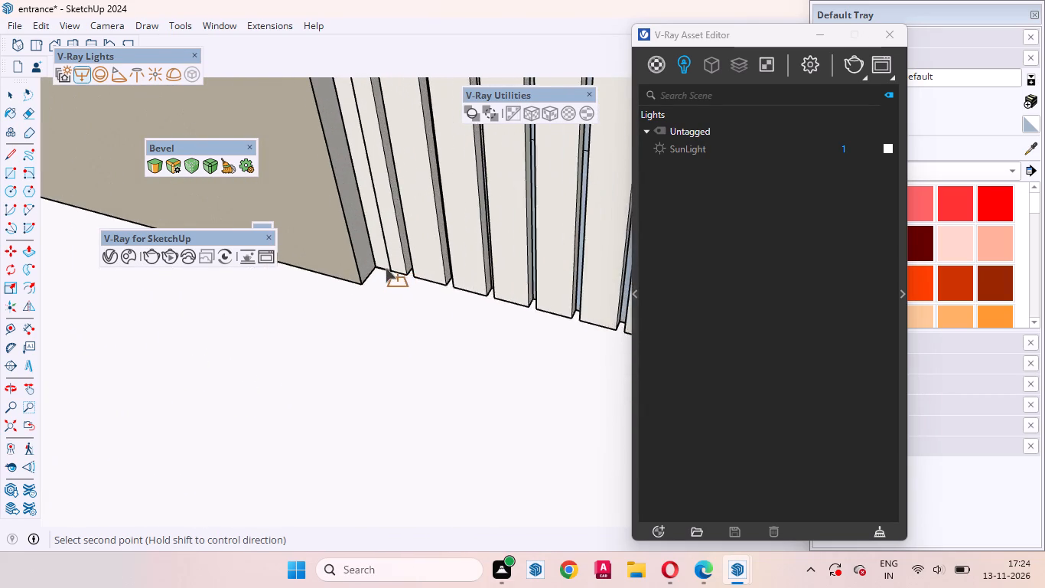
pyautogui.scroll(10, 386, 268)
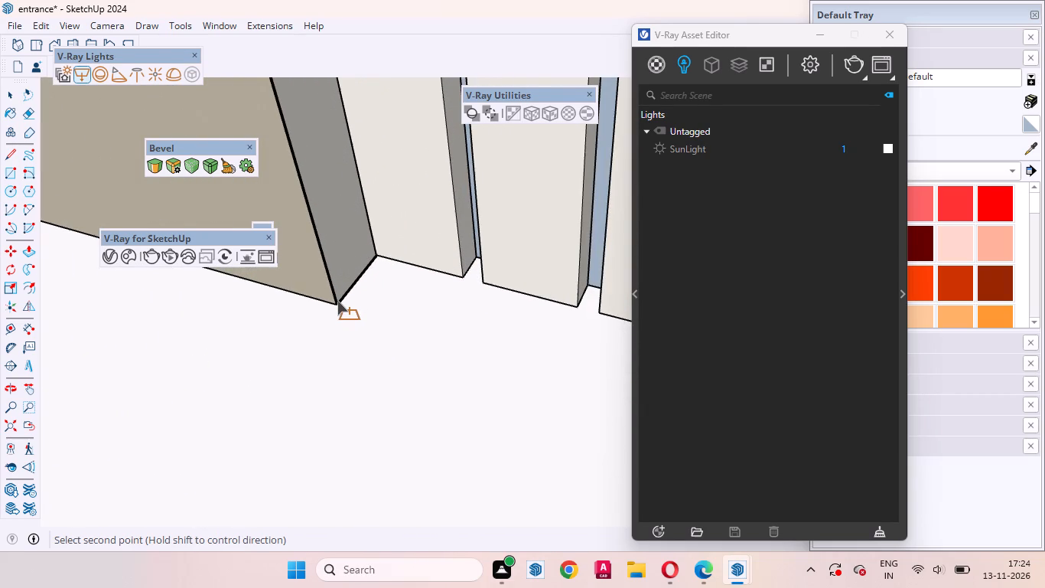
pyautogui.click(337, 304)
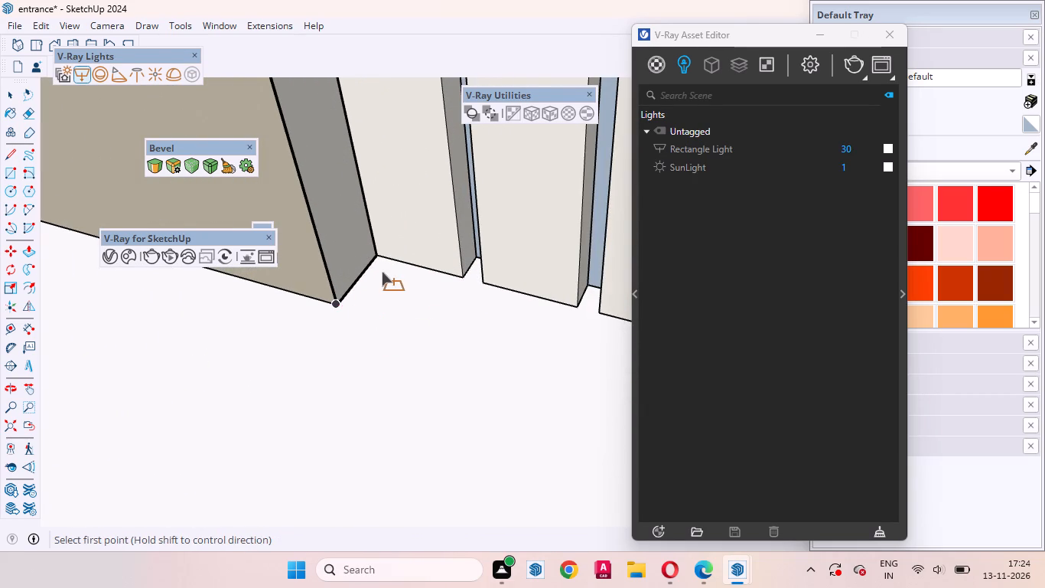
pyautogui.press('space')
# Draw a second full-height V-Ray rectangle light on the fluted panel's opposite side recess, next to the beige panel adjoining the capsule-pattern panel.
pyautogui.scroll(-20, 369, 328)
pyautogui.scroll(-13, 369, 328)
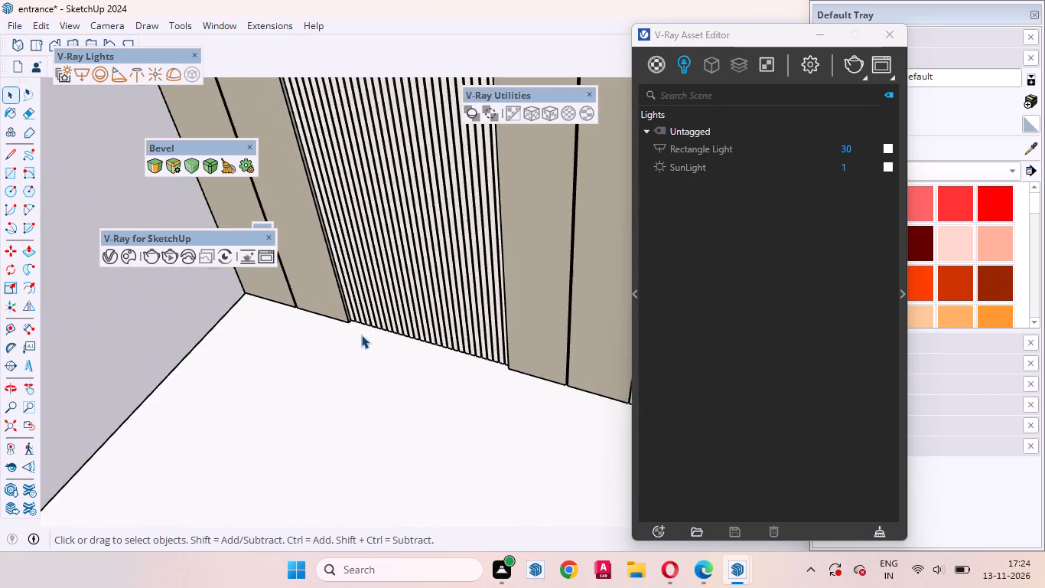
pyautogui.scroll(-16, 361, 335)
pyautogui.moveTo(396, 363); pyautogui.dragTo(311, 245, button='middle')
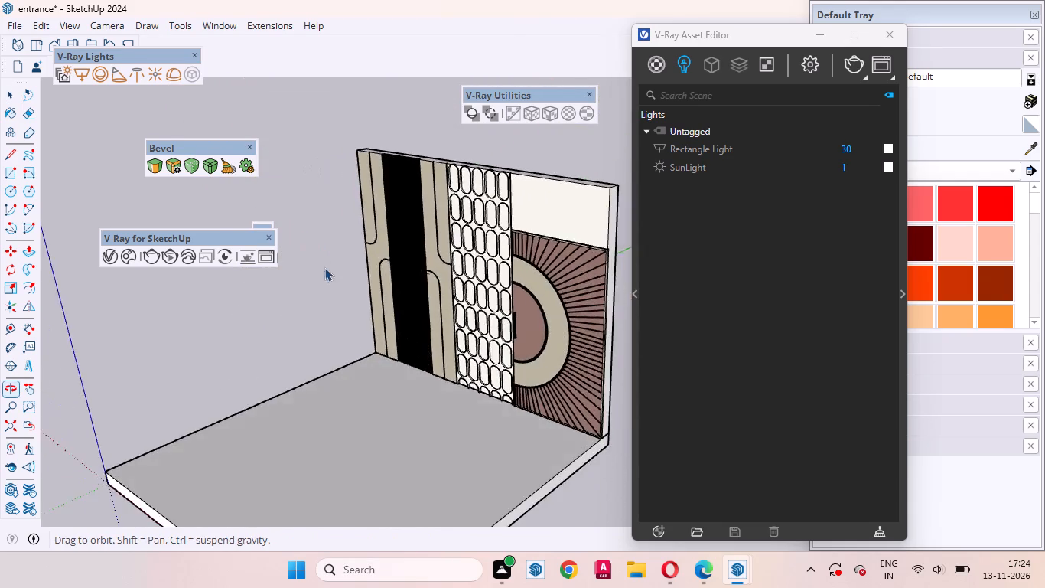
pyautogui.scroll(20, 398, 282)
pyautogui.scroll(3, 398, 282)
pyautogui.scroll(-3, 391, 308)
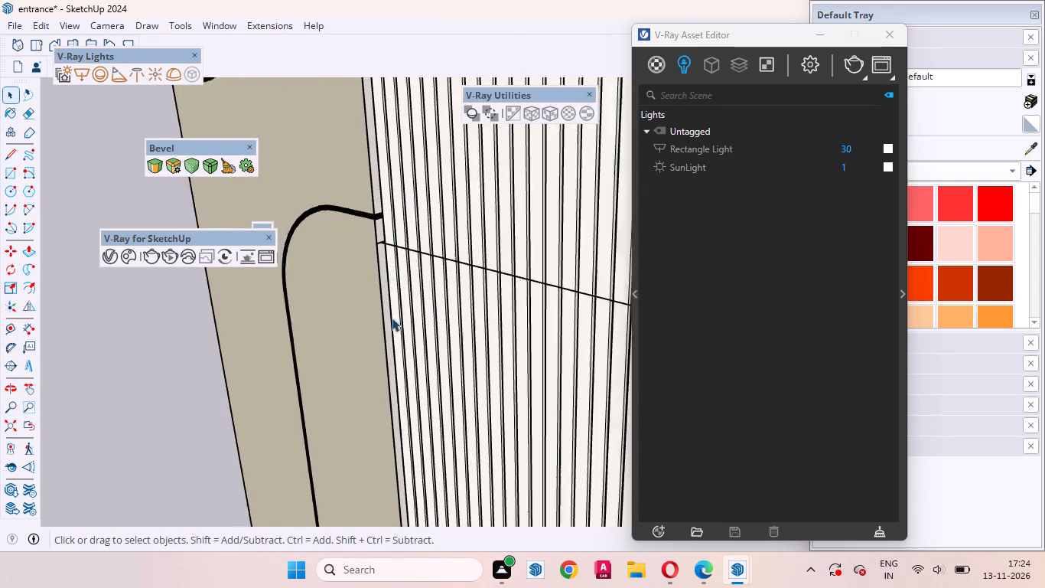
pyautogui.scroll(-8, 392, 318)
pyautogui.click(84, 78)
pyautogui.scroll(-8, 334, 280)
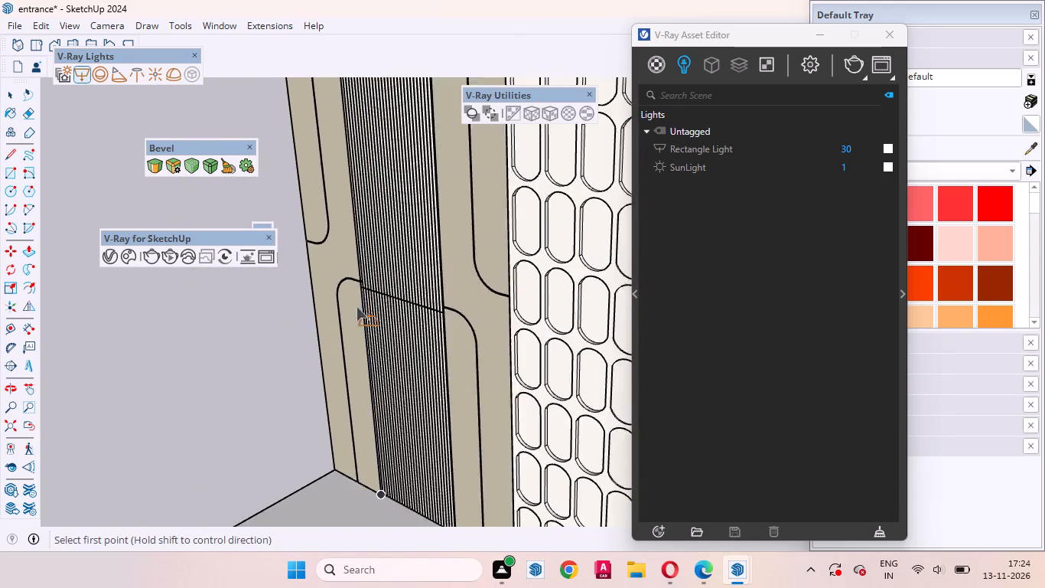
pyautogui.scroll(-1, 356, 307)
pyautogui.moveTo(333, 309); pyautogui.dragTo(739, 384, button='middle')
pyautogui.scroll(11, 444, 185)
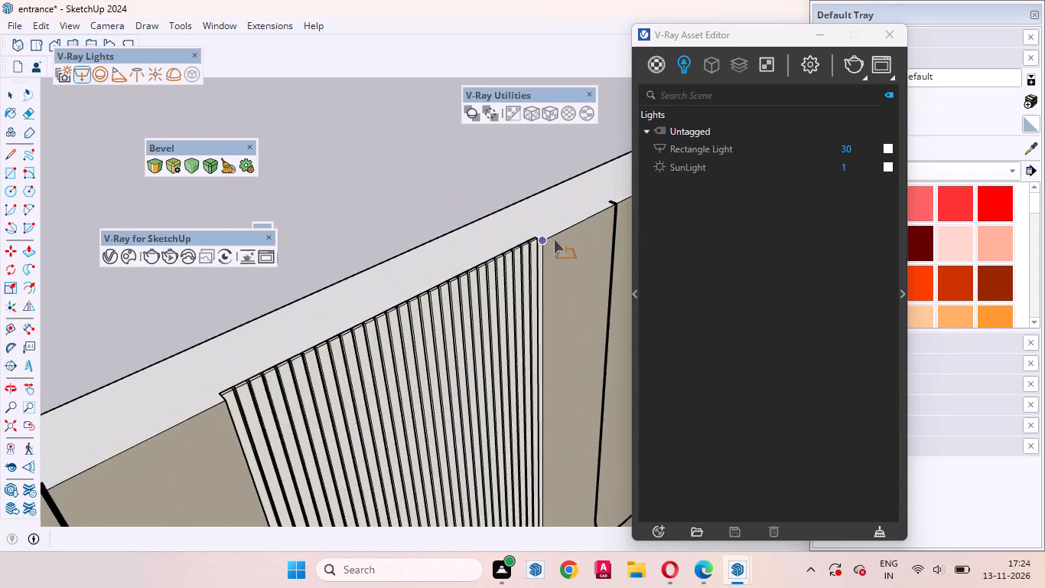
pyautogui.scroll(20, 554, 240)
pyautogui.scroll(3, 554, 240)
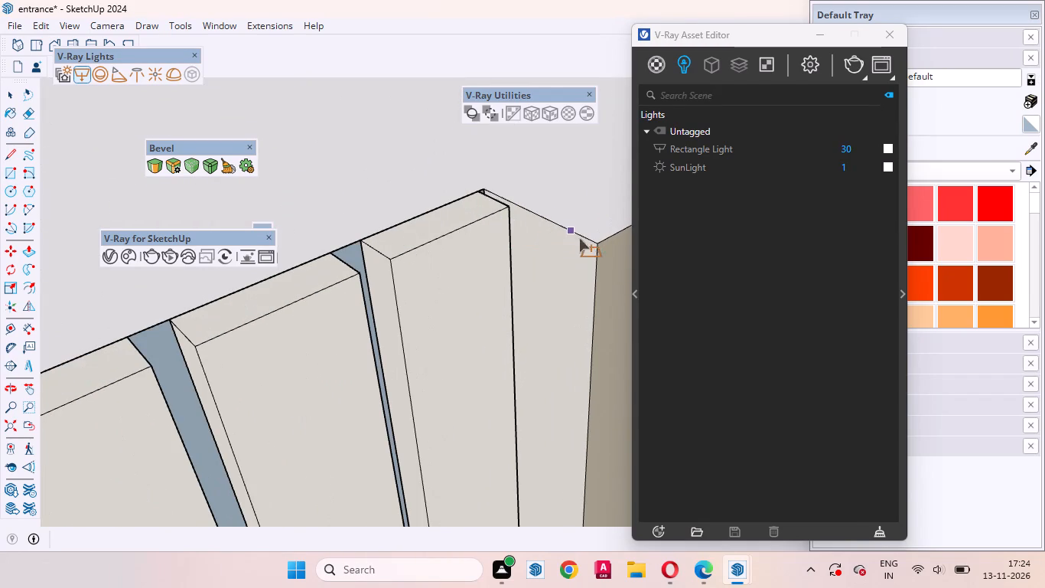
pyautogui.click(516, 208)
pyautogui.scroll(-15, 566, 342)
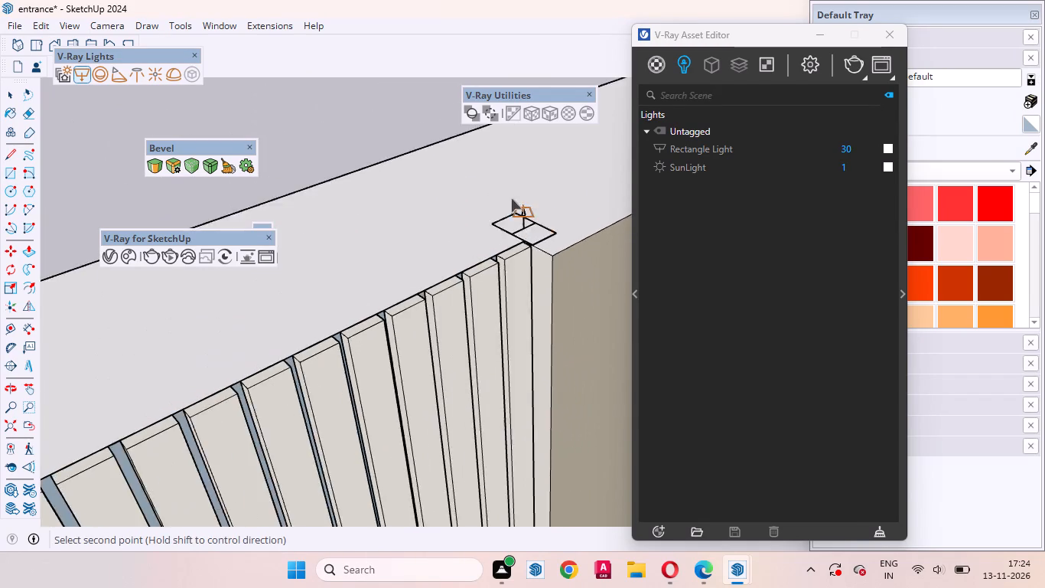
pyautogui.scroll(-20, 511, 198)
pyautogui.scroll(-8, 511, 198)
pyautogui.scroll(2, 458, 371)
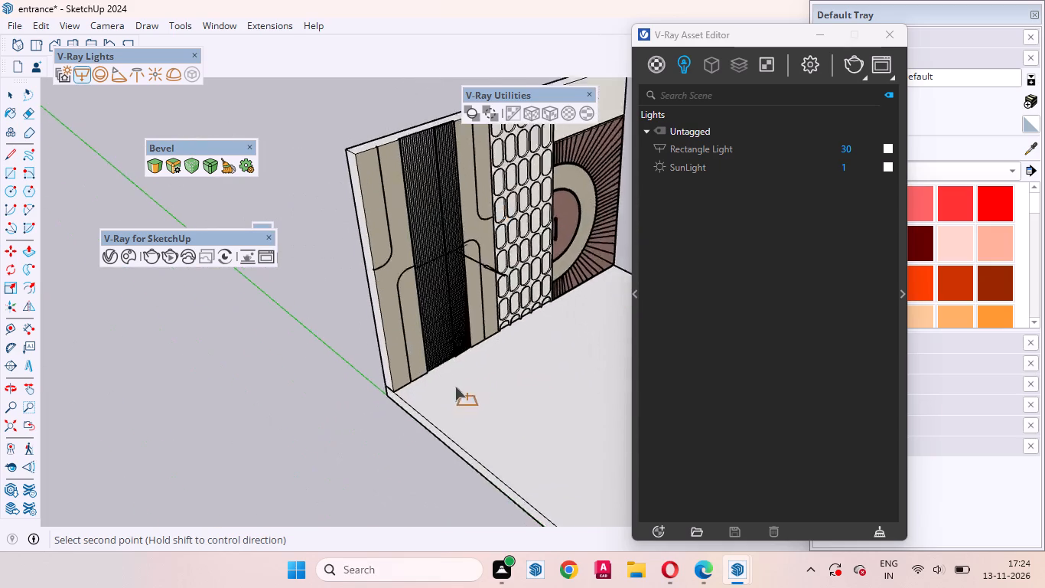
pyautogui.scroll(20, 455, 387)
pyautogui.scroll(14, 455, 387)
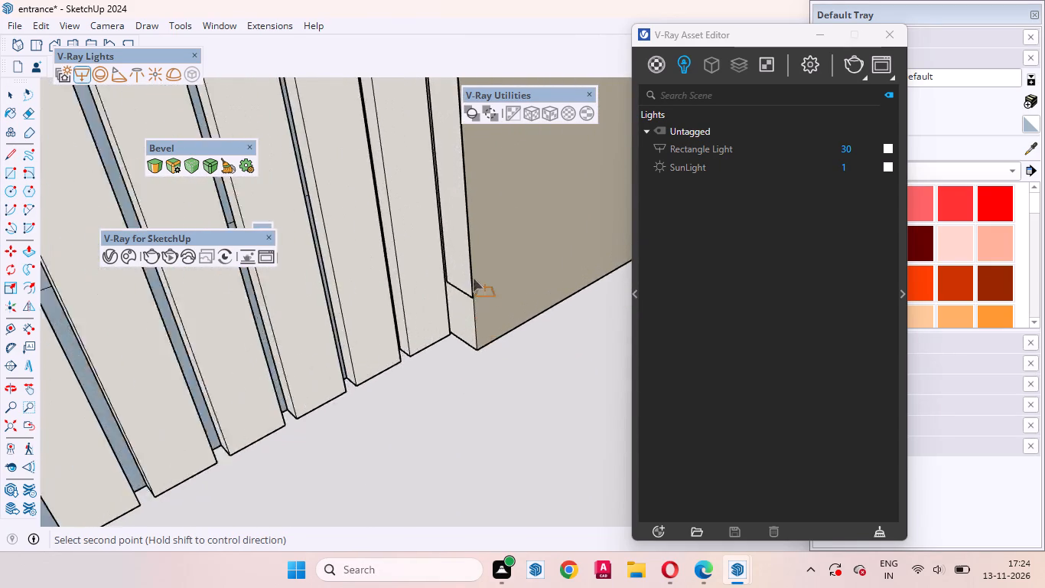
pyautogui.scroll(9, 473, 278)
pyautogui.moveTo(468, 368); pyautogui.dragTo(473, 263, button='middle')
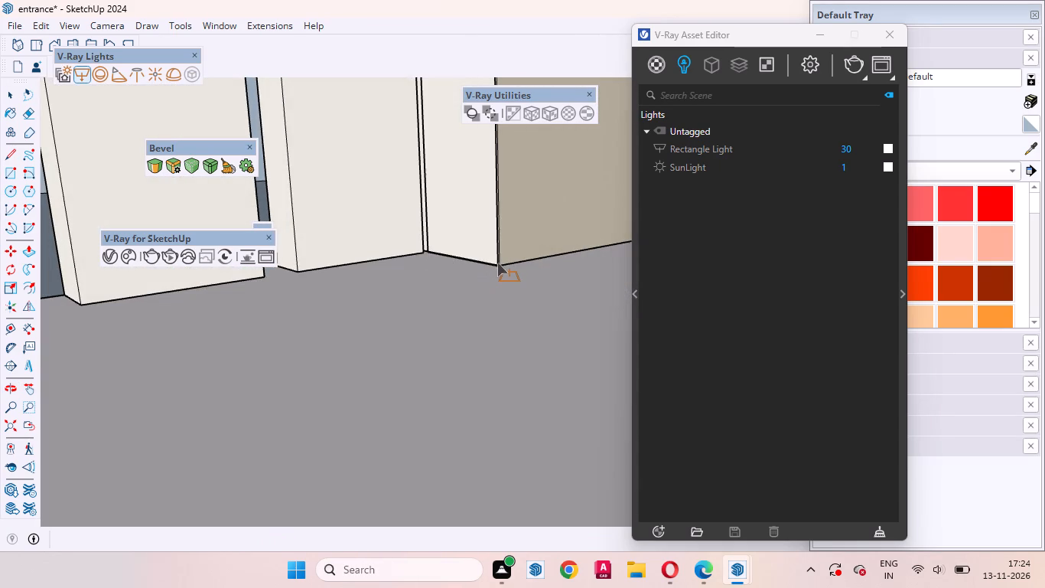
pyautogui.click(497, 263)
pyautogui.press('space')
# Examine the fluted panel's side recess and top corner near the capsule-pattern panel, checking the placement of the new rectangle light.
pyautogui.scroll(-14, 340, 384)
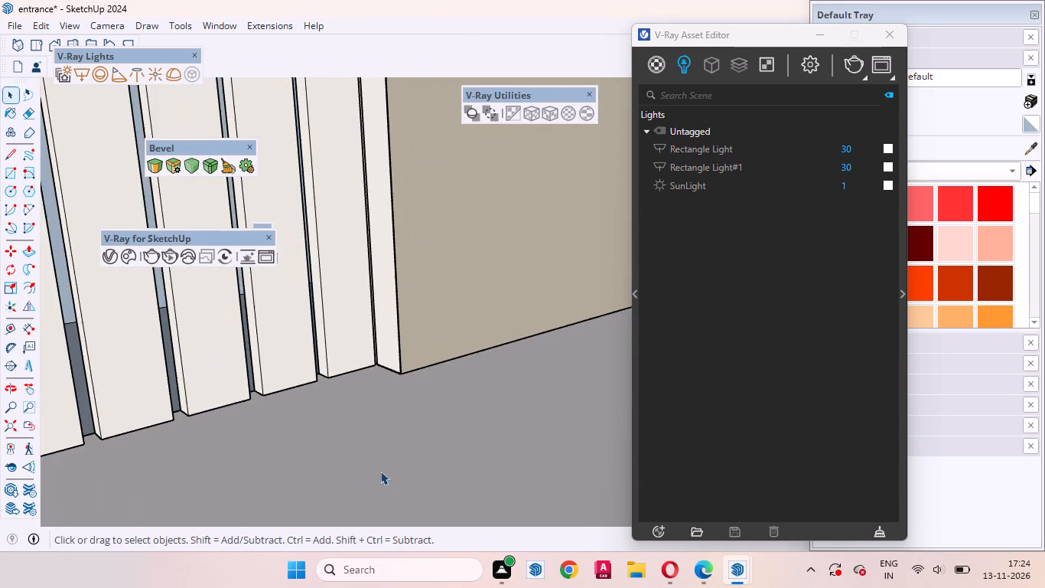
pyautogui.scroll(-20, 380, 471)
pyautogui.scroll(-16, 380, 471)
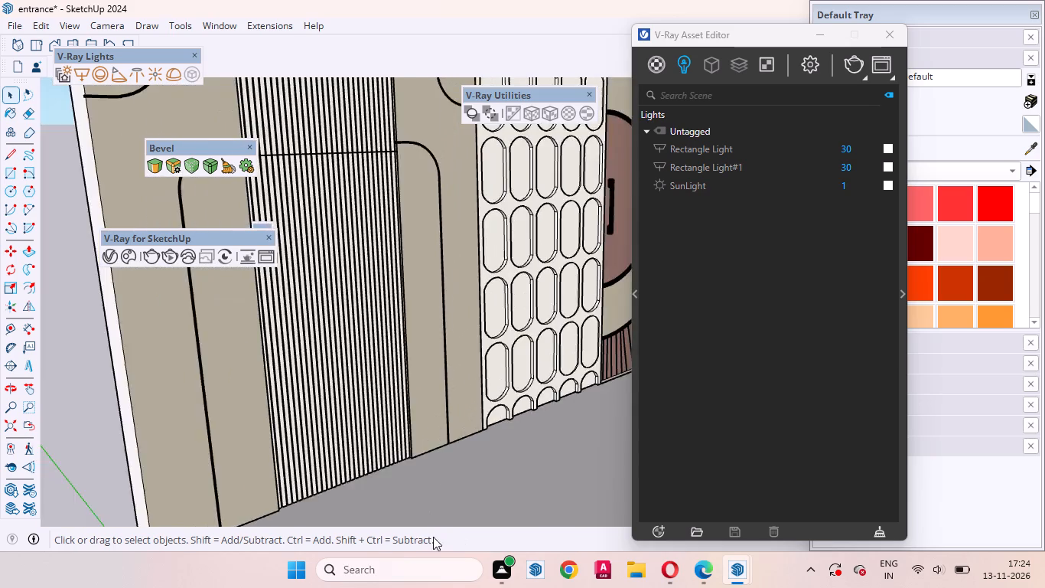
pyautogui.scroll(-11, 433, 537)
pyautogui.scroll(-9, 414, 410)
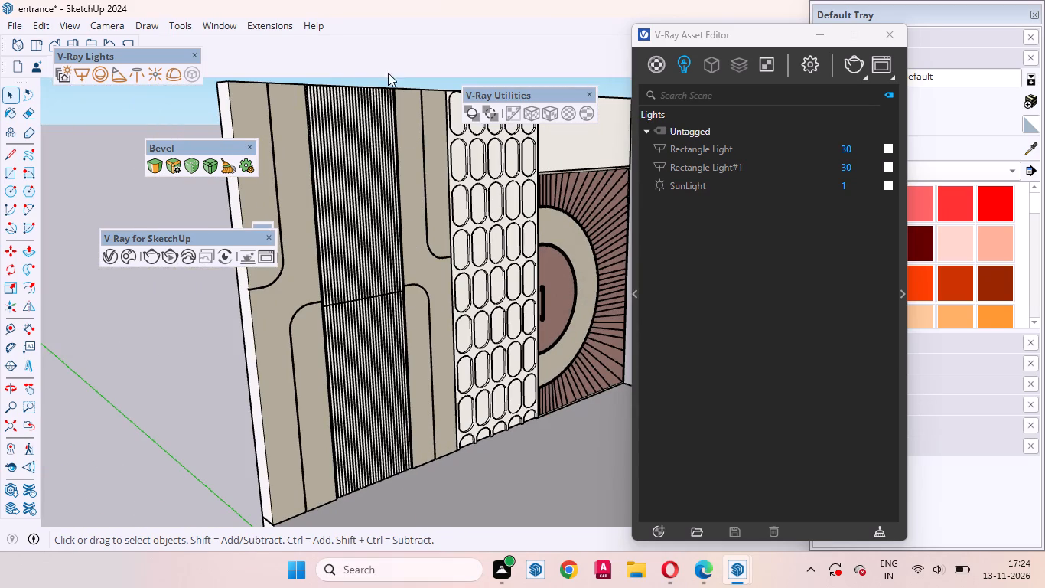
pyautogui.scroll(-8, 490, 580)
pyautogui.scroll(8, 376, 121)
pyautogui.scroll(-3, 466, 403)
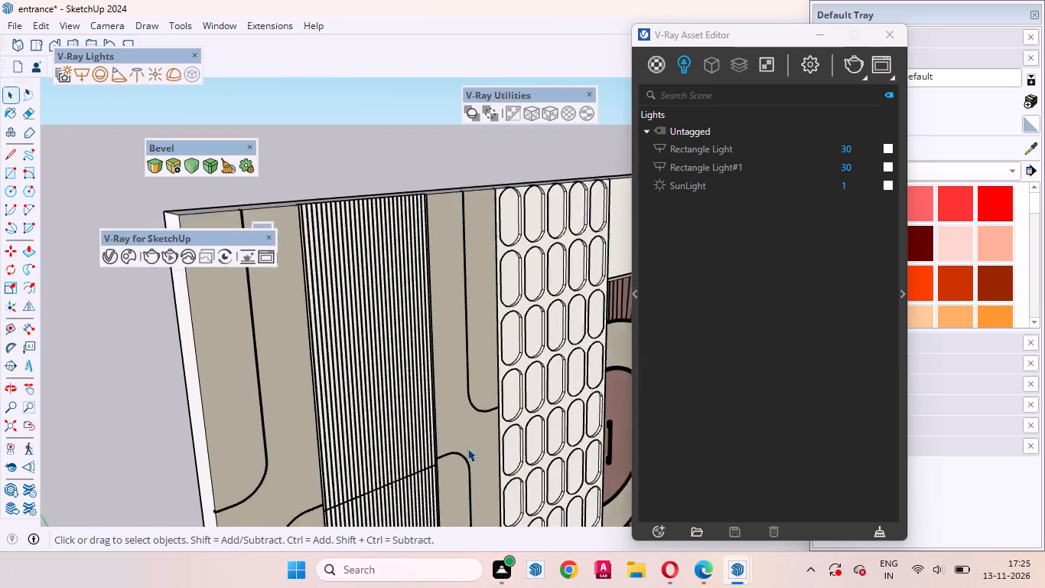
pyautogui.scroll(-6, 467, 448)
pyautogui.scroll(10, 428, 300)
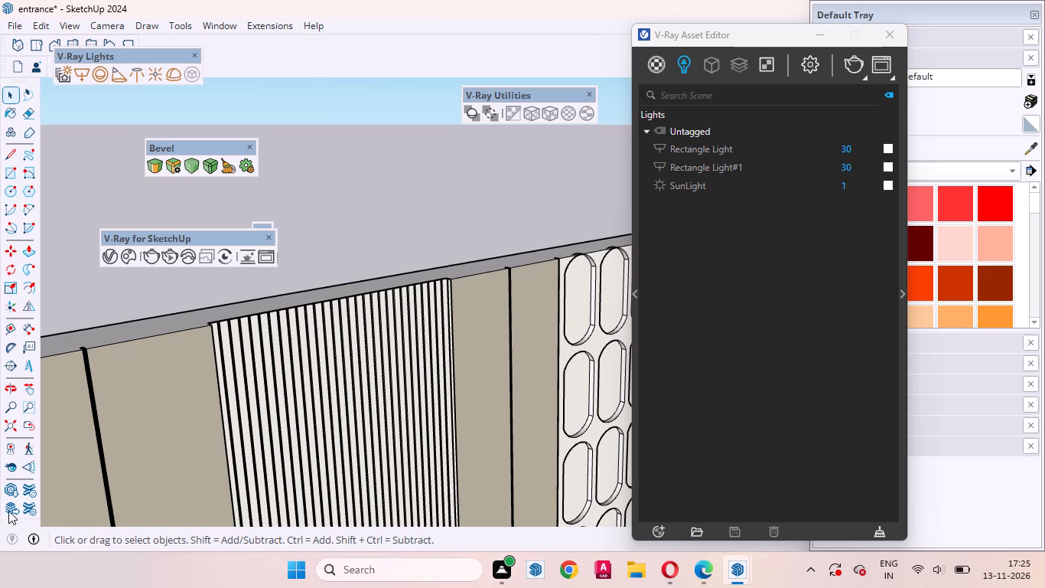
pyautogui.scroll(13, 416, 255)
pyautogui.scroll(-10, 416, 307)
pyautogui.scroll(2, 457, 330)
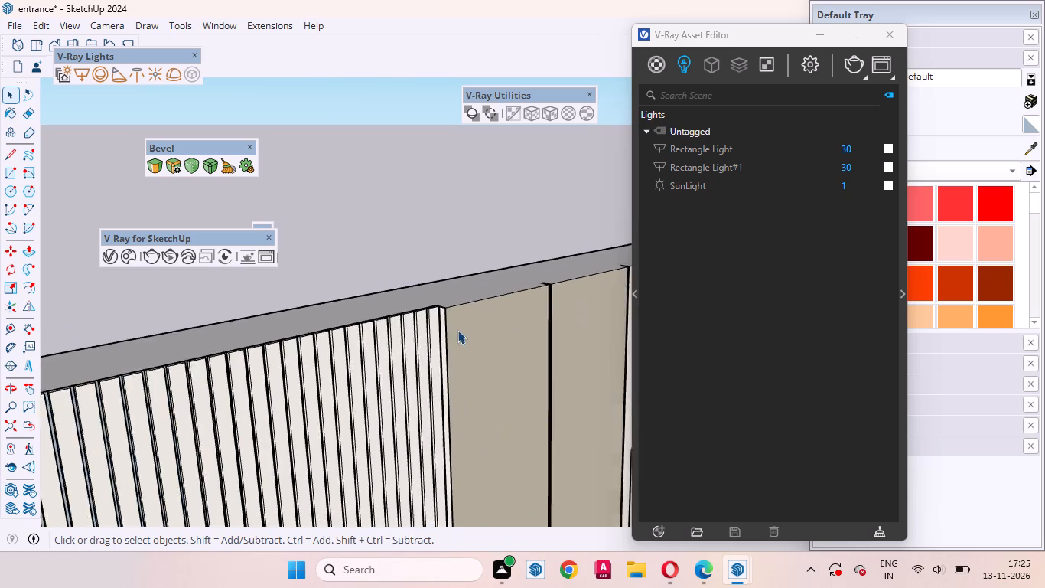
pyautogui.scroll(20, 457, 330)
pyautogui.scroll(3, 457, 330)
pyautogui.moveTo(446, 345); pyautogui.dragTo(454, 360, button='middle')
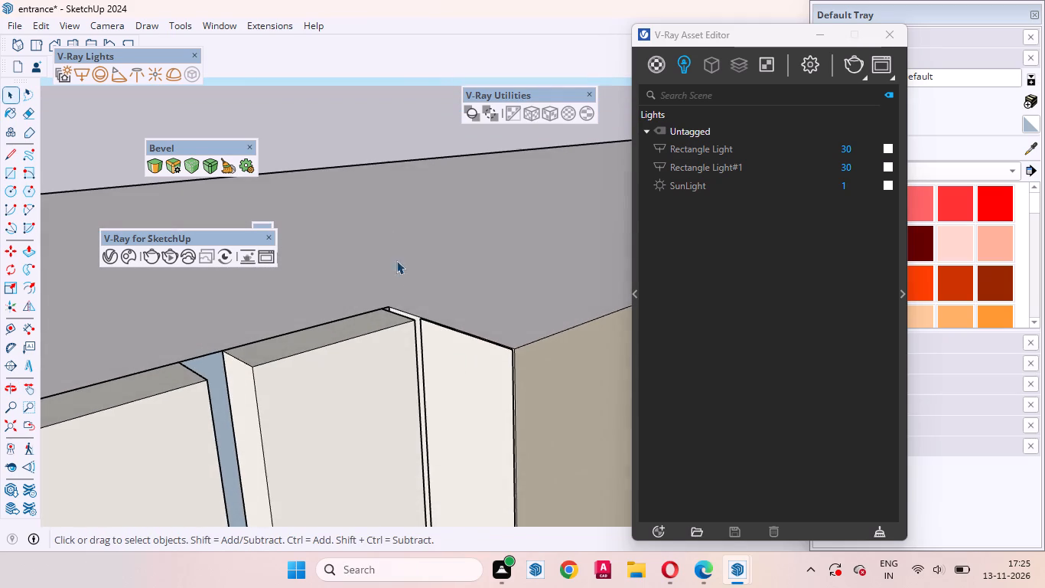
pyautogui.scroll(-2, 394, 235)
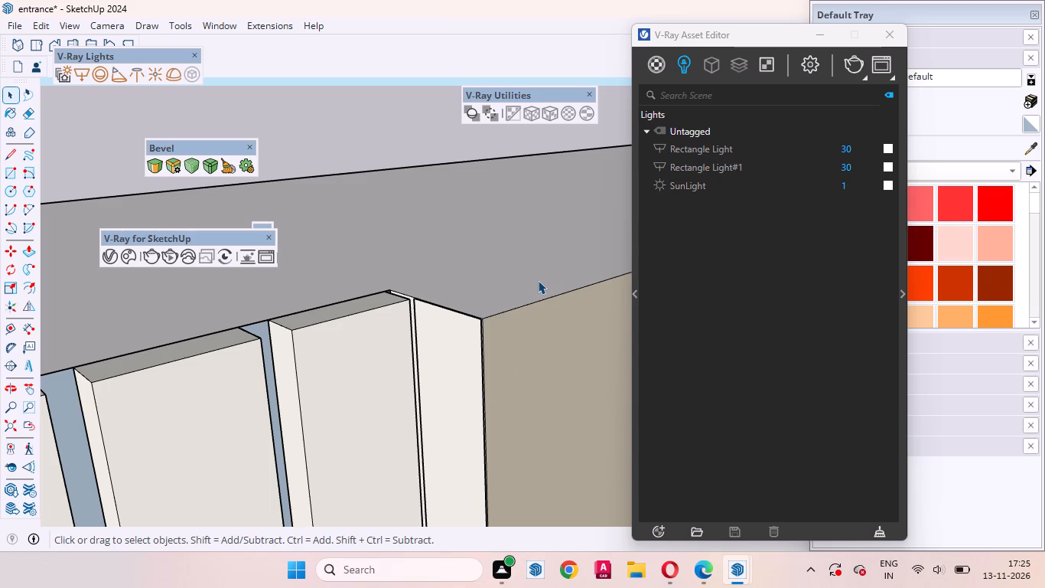
pyautogui.scroll(-6, 553, 256)
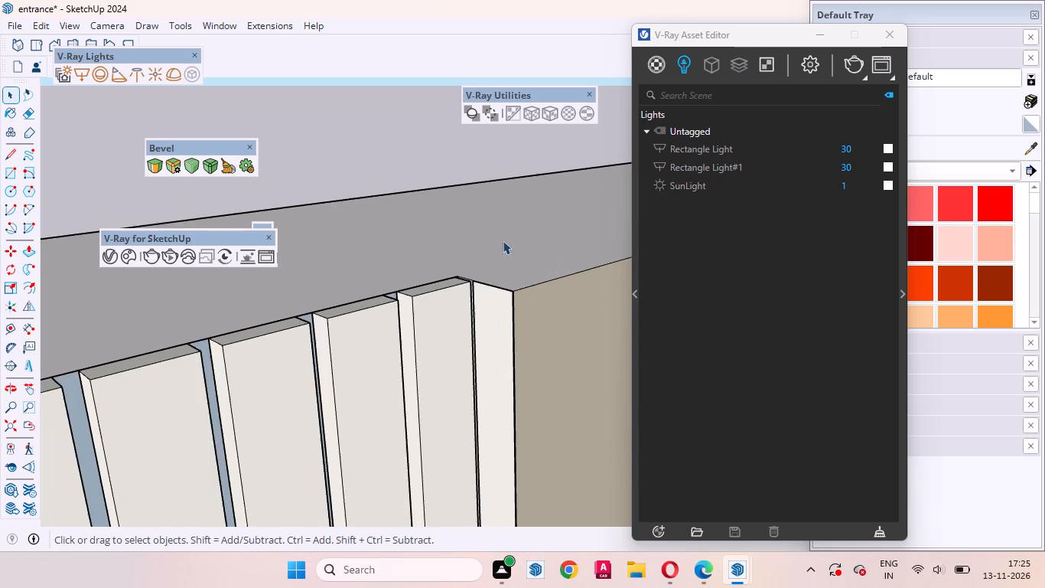
pyautogui.scroll(-12, 503, 240)
pyautogui.scroll(-10, 453, 234)
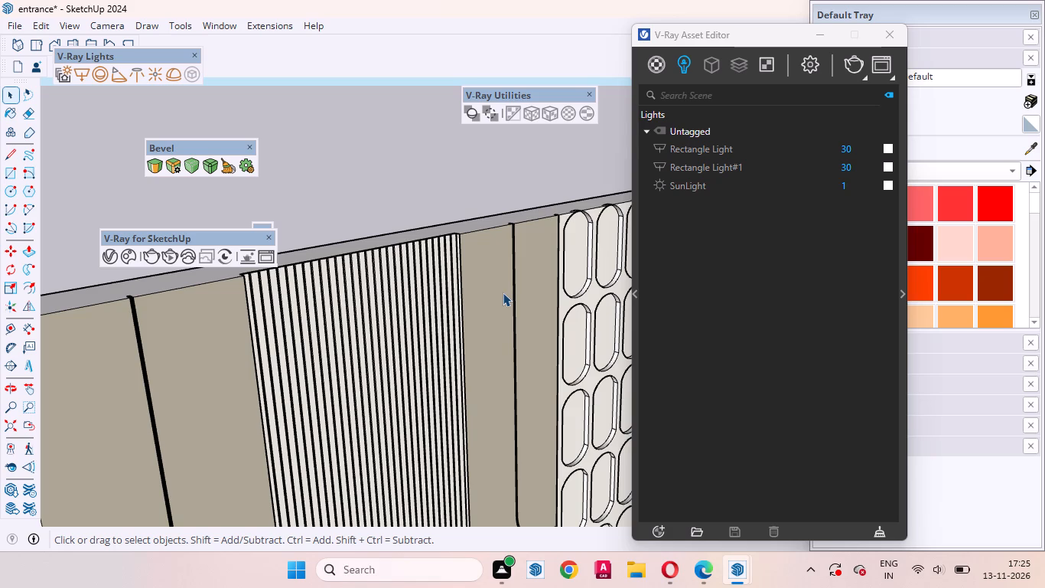
pyautogui.scroll(-13, 422, 300)
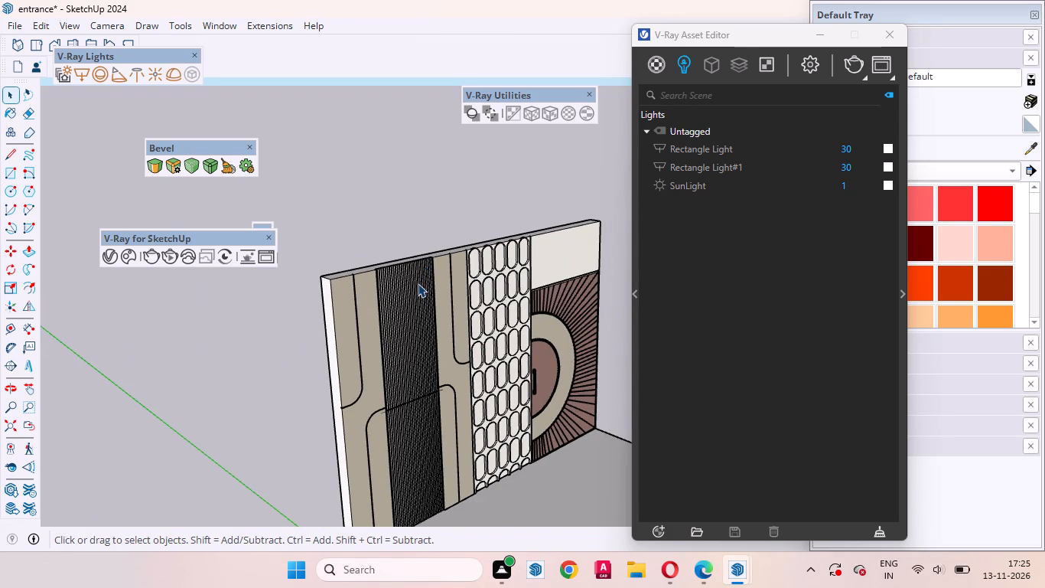
# Examine the entrance wall and floor slab from several angles, checking the fluted panel, beige panels, capsule pattern and round motif.
pyautogui.scroll(-7, 417, 282)
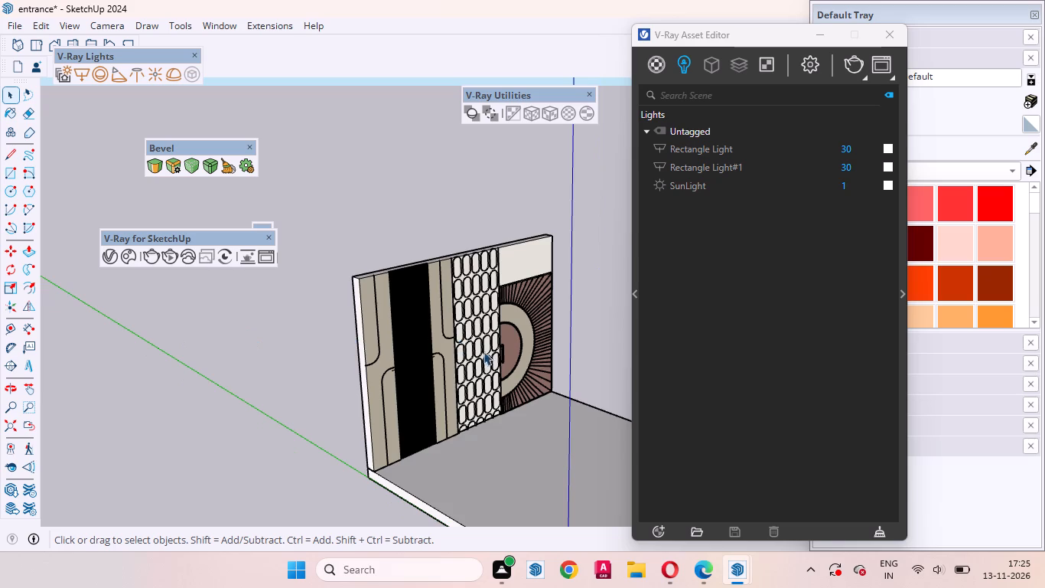
pyautogui.scroll(7, 428, 354)
pyautogui.moveTo(411, 401); pyautogui.dragTo(269, 435, button='middle')
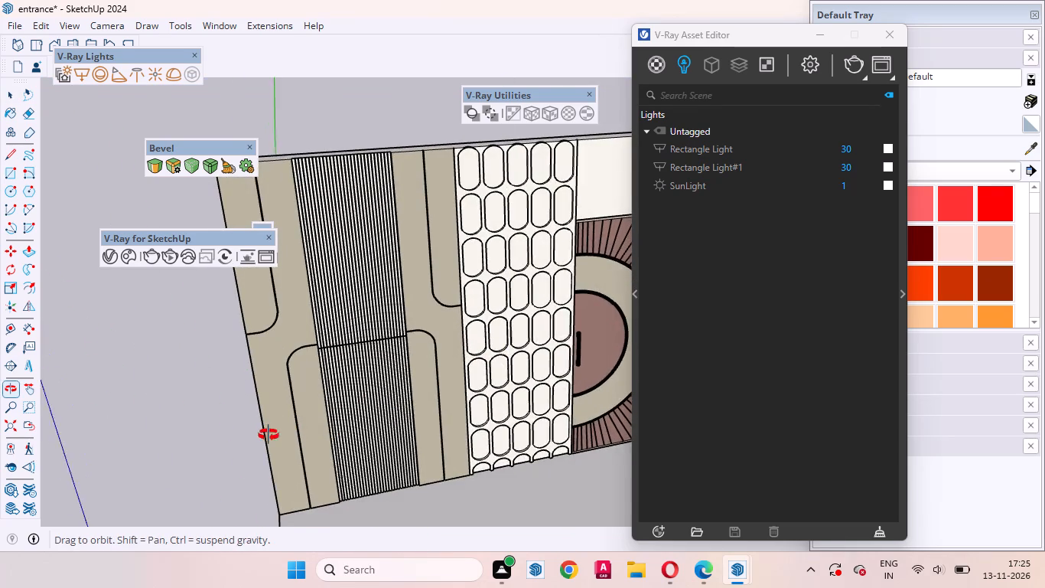
pyautogui.scroll(-8, 343, 413)
pyautogui.moveTo(453, 422); pyautogui.dragTo(412, 426, button='middle')
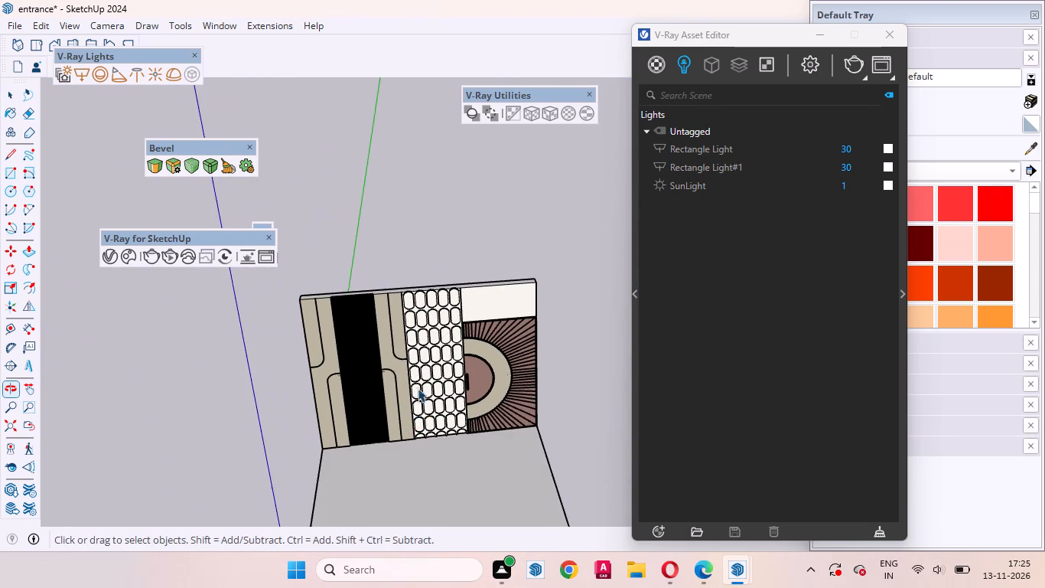
pyautogui.scroll(4, 420, 371)
pyautogui.scroll(-3, 423, 369)
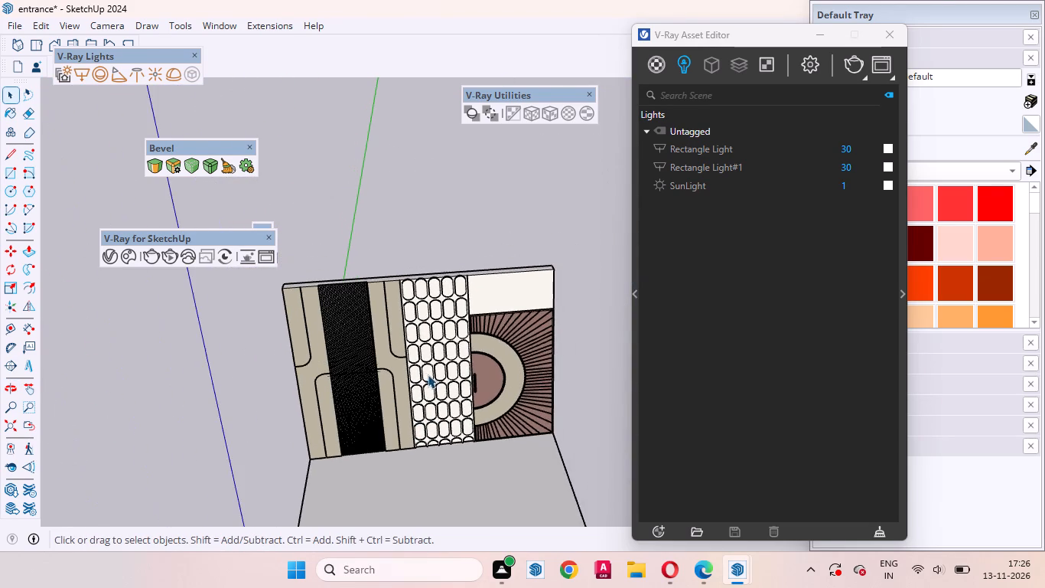
pyautogui.scroll(11, 410, 411)
pyautogui.moveTo(303, 423); pyautogui.dragTo(254, 396, button='middle')
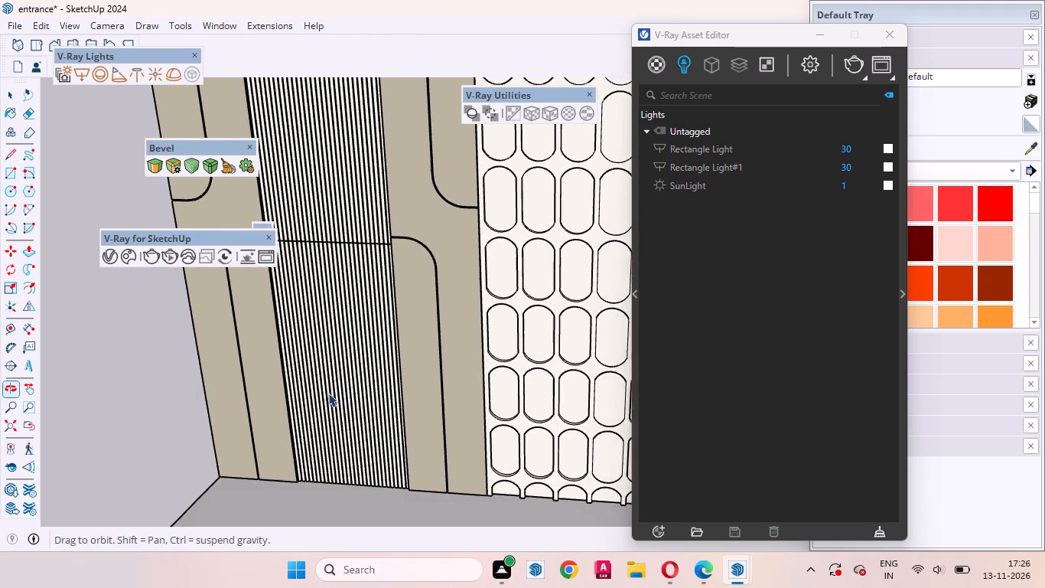
pyautogui.scroll(-11, 436, 400)
pyautogui.scroll(4, 426, 379)
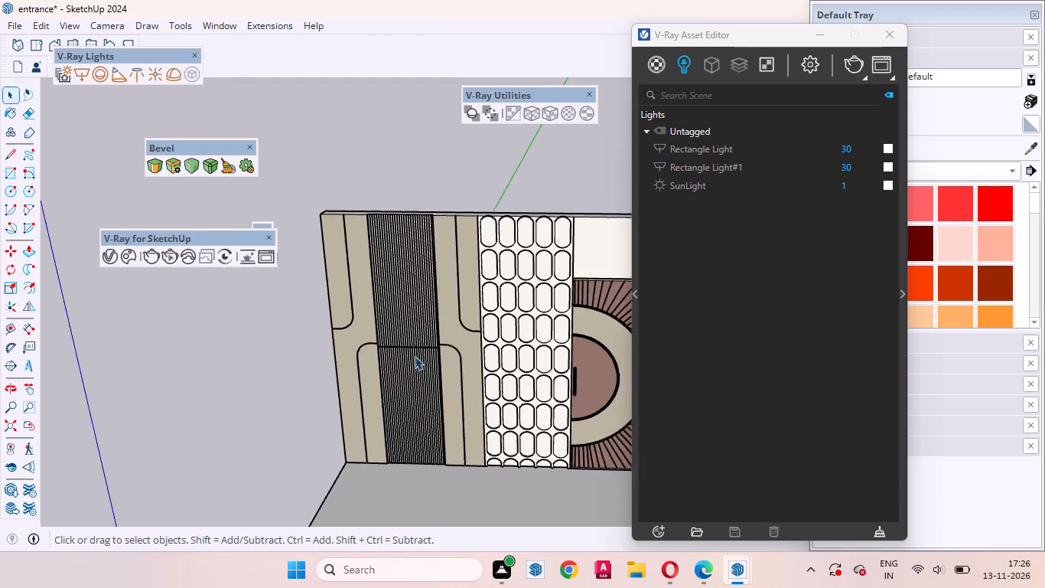
pyautogui.scroll(6, 415, 356)
pyautogui.moveTo(405, 349); pyautogui.dragTo(416, 323, button='middle')
pyautogui.scroll(-8, 430, 363)
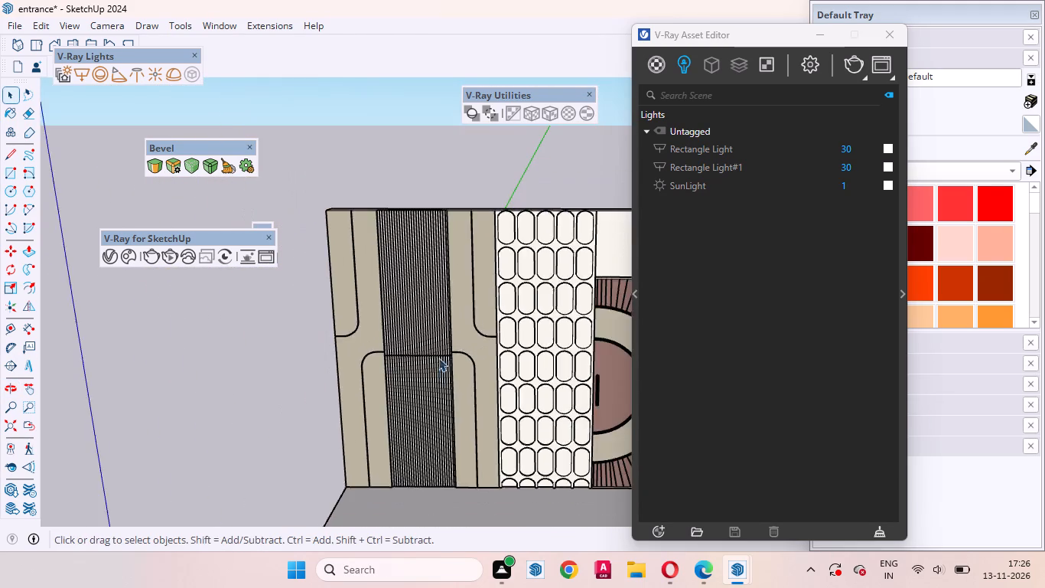
pyautogui.scroll(-3, 438, 358)
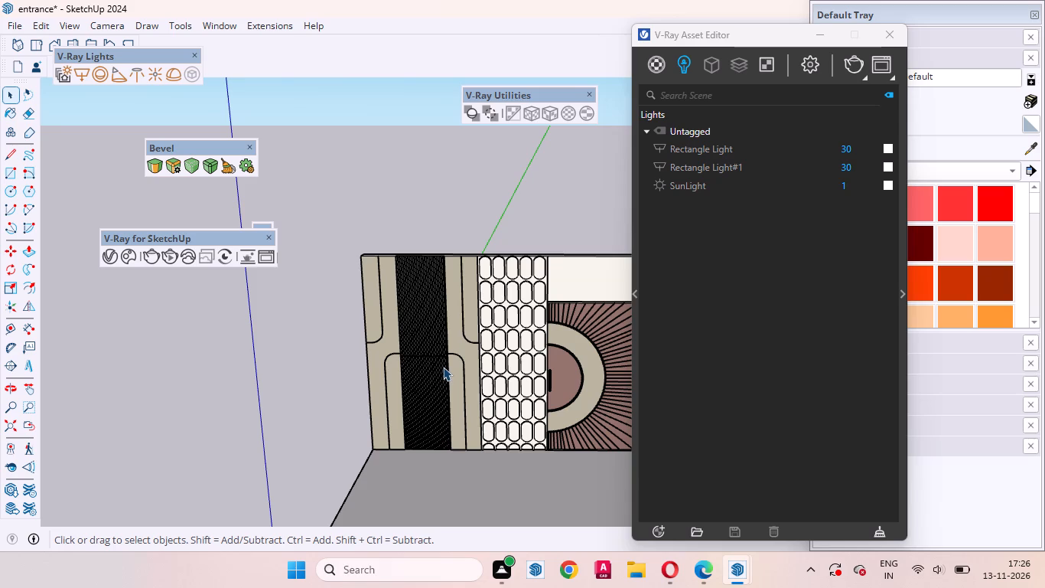
pyautogui.scroll(-7, 441, 298)
pyautogui.scroll(8, 447, 353)
pyautogui.moveTo(502, 396); pyautogui.dragTo(472, 413, button='middle')
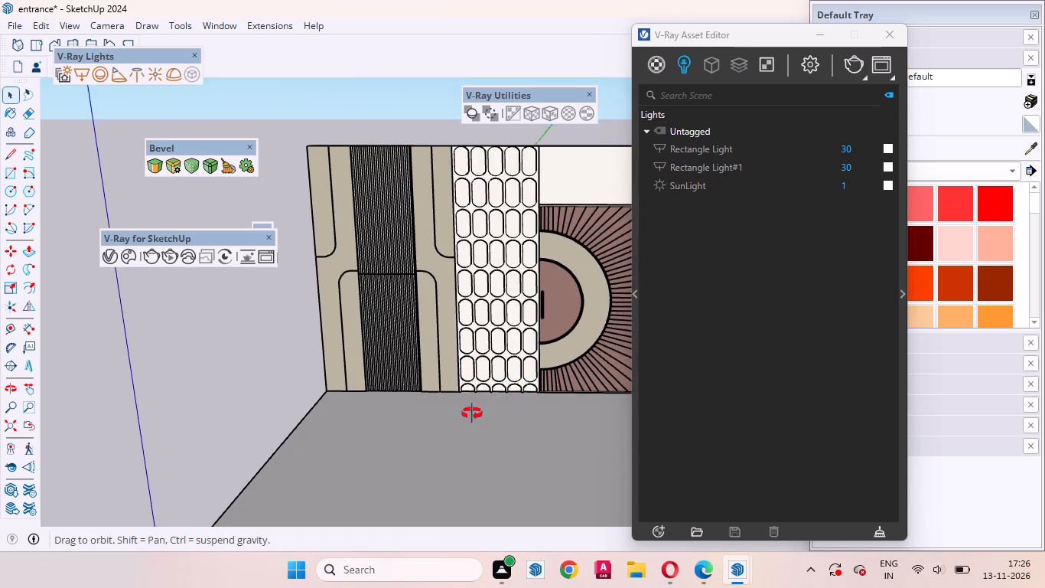
pyautogui.moveTo(472, 413); pyautogui.dragTo(467, 419, button='middle')
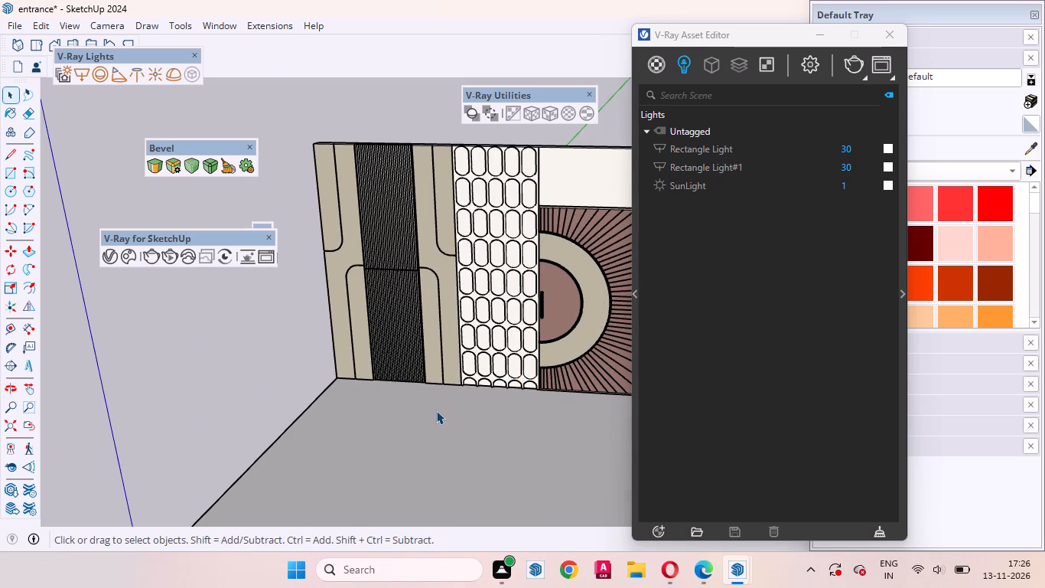
pyautogui.scroll(-7, 429, 381)
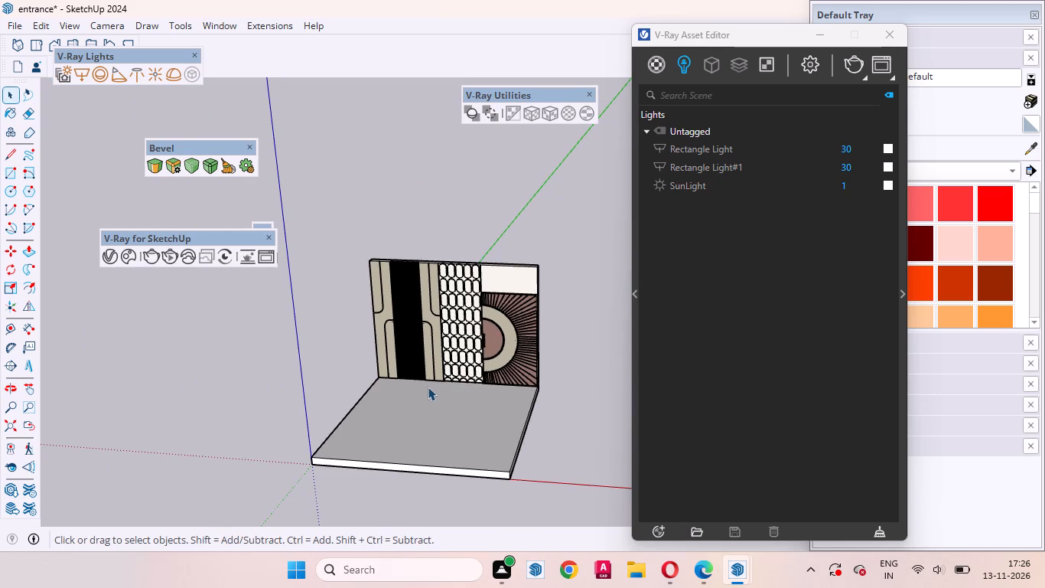
pyautogui.scroll(-3, 392, 351)
pyautogui.scroll(2, 442, 410)
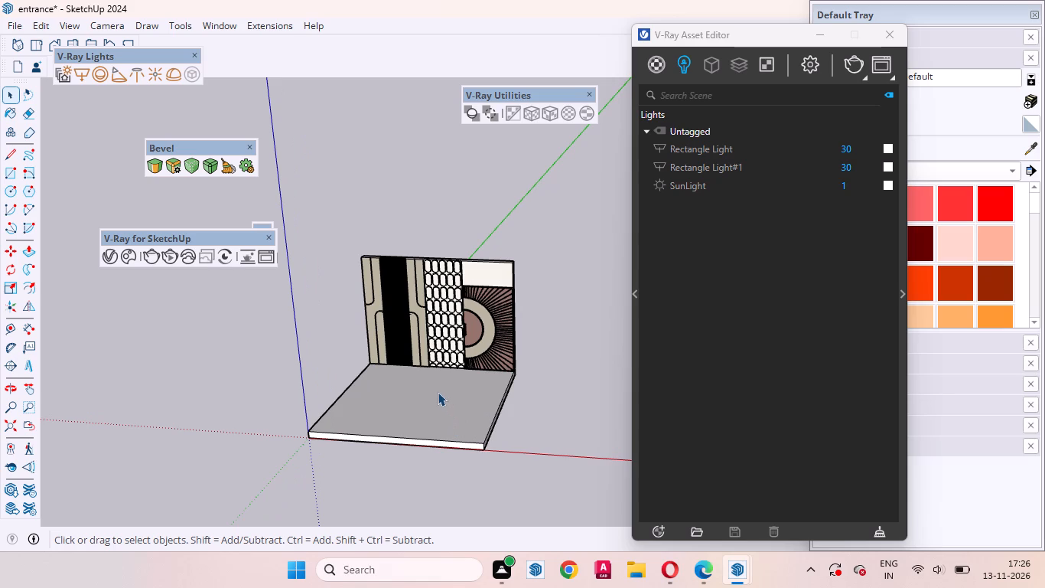
pyautogui.scroll(-2, 384, 345)
pyautogui.moveTo(353, 388); pyautogui.dragTo(451, 386, button='middle')
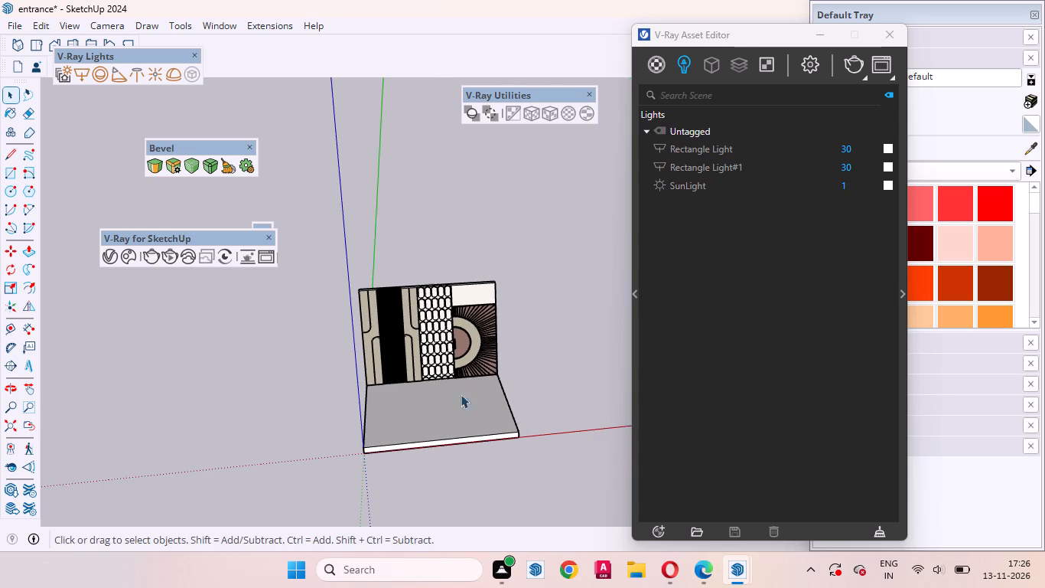
pyautogui.scroll(6, 483, 369)
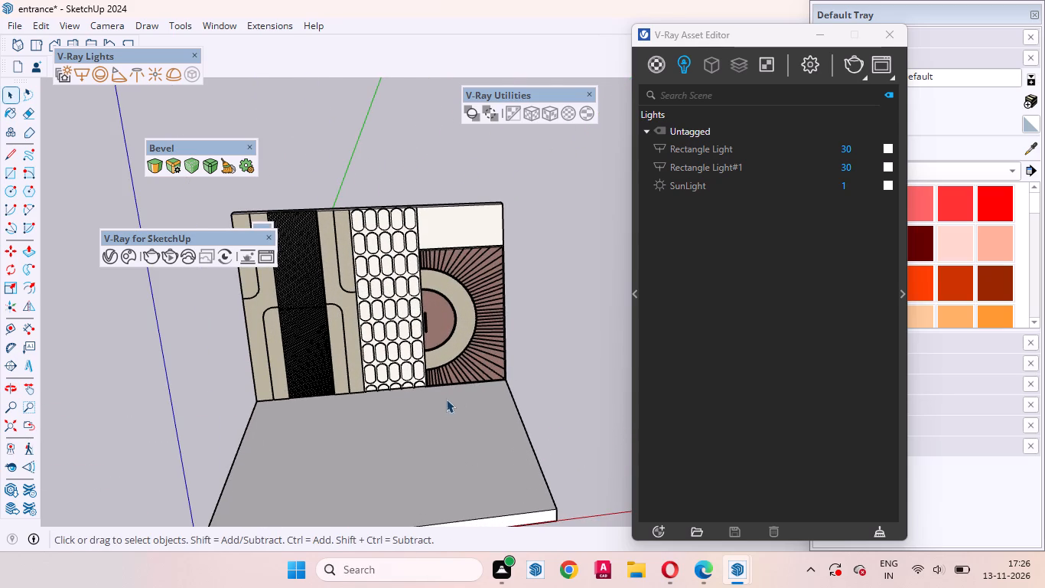
pyautogui.scroll(3, 373, 380)
pyautogui.scroll(2, 250, 376)
pyautogui.scroll(-1, 349, 428)
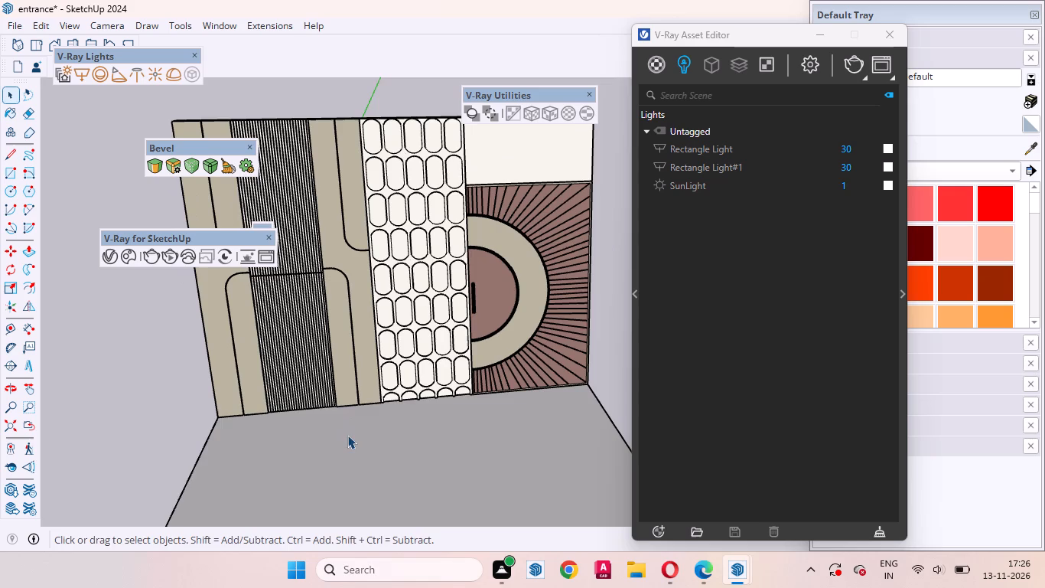
pyautogui.moveTo(336, 436); pyautogui.dragTo(327, 429, button='middle')
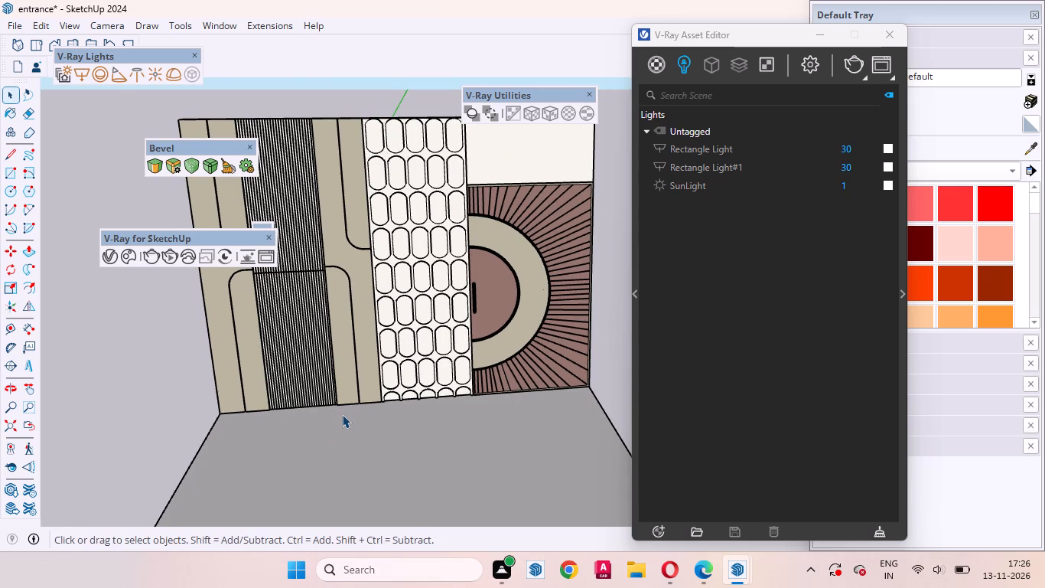
# Examine up close where the capsule-pattern, beige and fluted panels meet the floor.
pyautogui.scroll(1, 342, 414)
pyautogui.scroll(-2, 376, 436)
pyautogui.scroll(3, 389, 426)
pyautogui.moveTo(410, 365); pyautogui.dragTo(621, 397, button='middle')
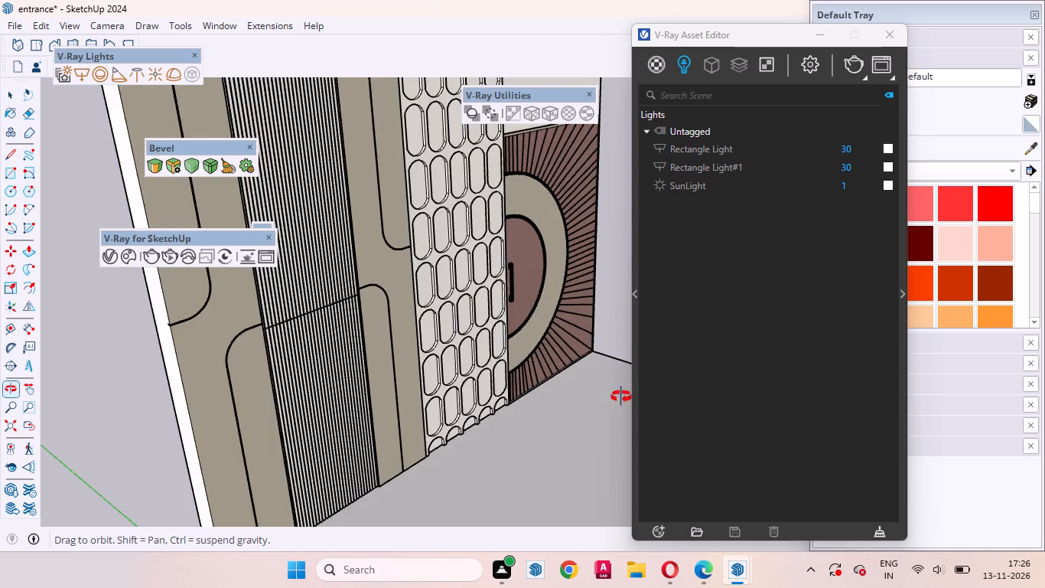
pyautogui.moveTo(621, 397); pyautogui.dragTo(412, 374, button='middle')
pyautogui.scroll(11, 428, 377)
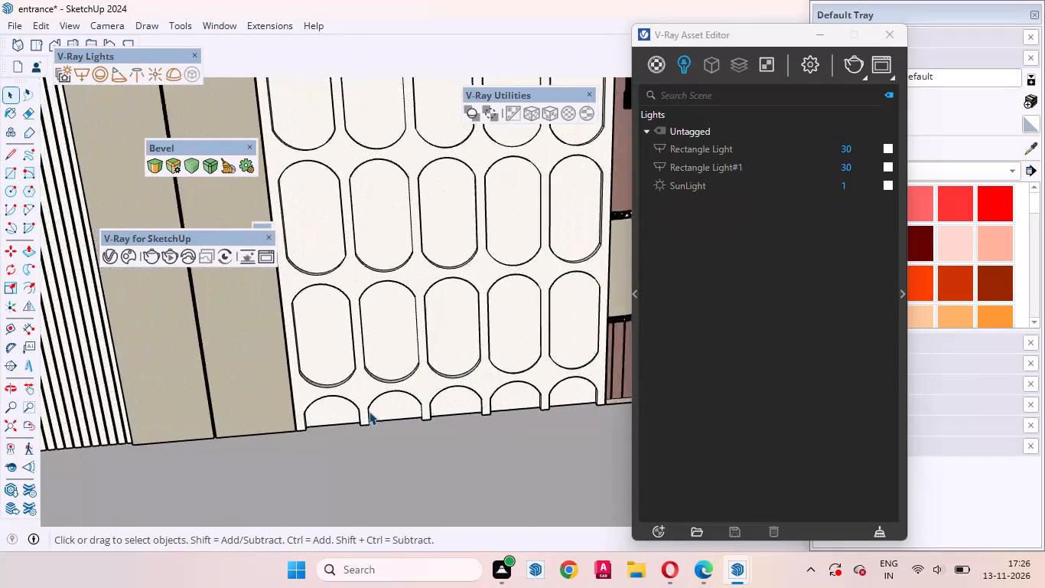
pyautogui.scroll(1, 369, 411)
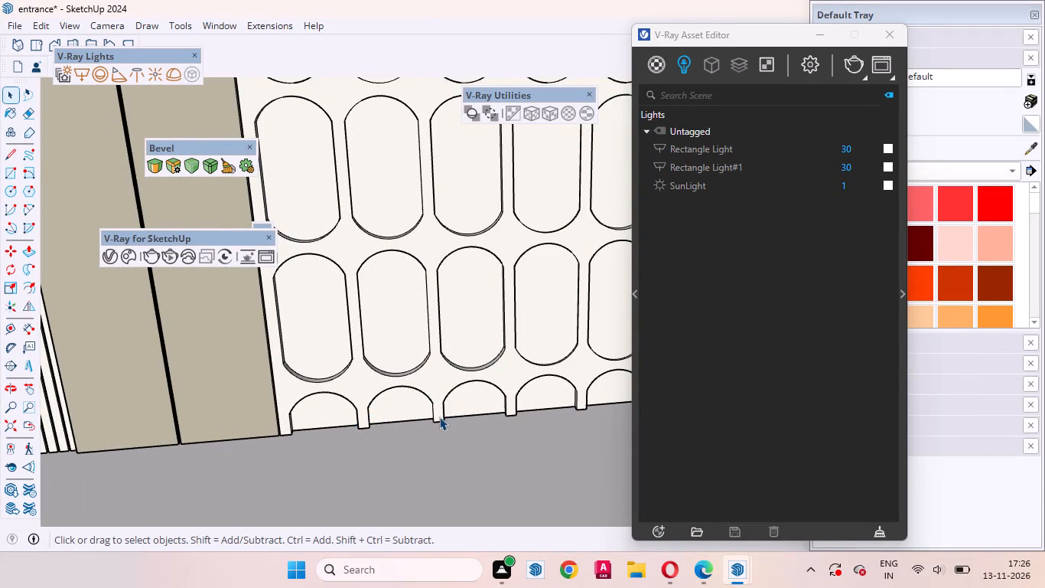
pyautogui.scroll(-5, 468, 418)
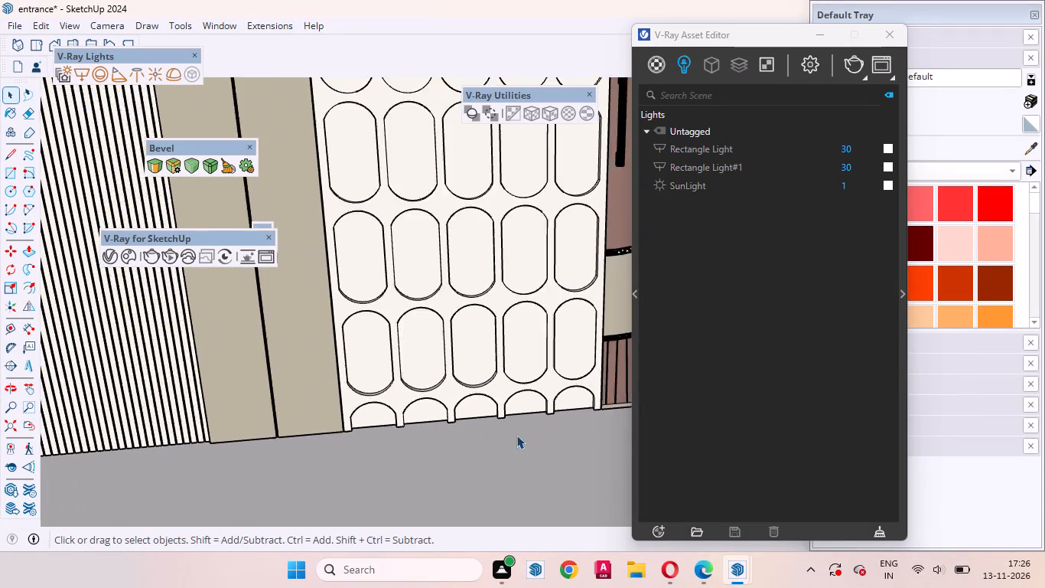
pyautogui.scroll(-5, 516, 435)
pyautogui.scroll(-3, 389, 397)
pyautogui.scroll(6, 227, 397)
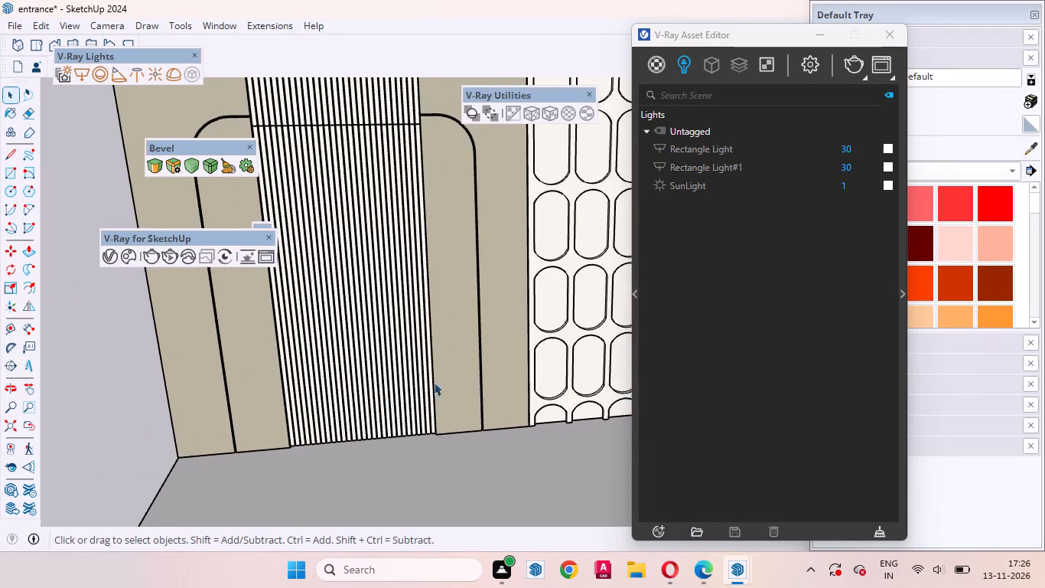
pyautogui.scroll(-4, 448, 380)
pyautogui.scroll(3, 346, 397)
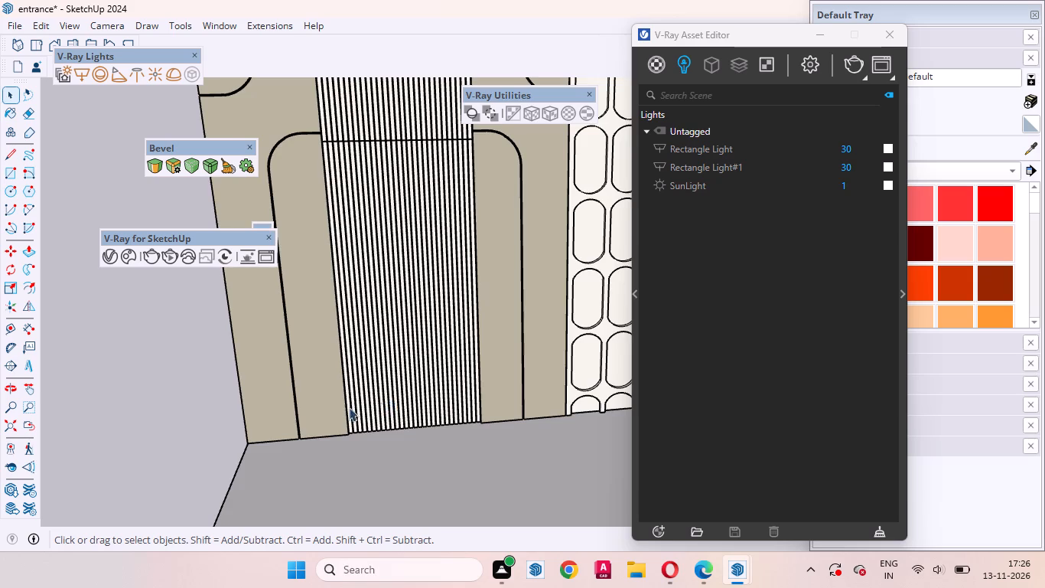
pyautogui.scroll(-3, 347, 410)
pyautogui.moveTo(389, 421); pyautogui.dragTo(363, 407, button='middle')
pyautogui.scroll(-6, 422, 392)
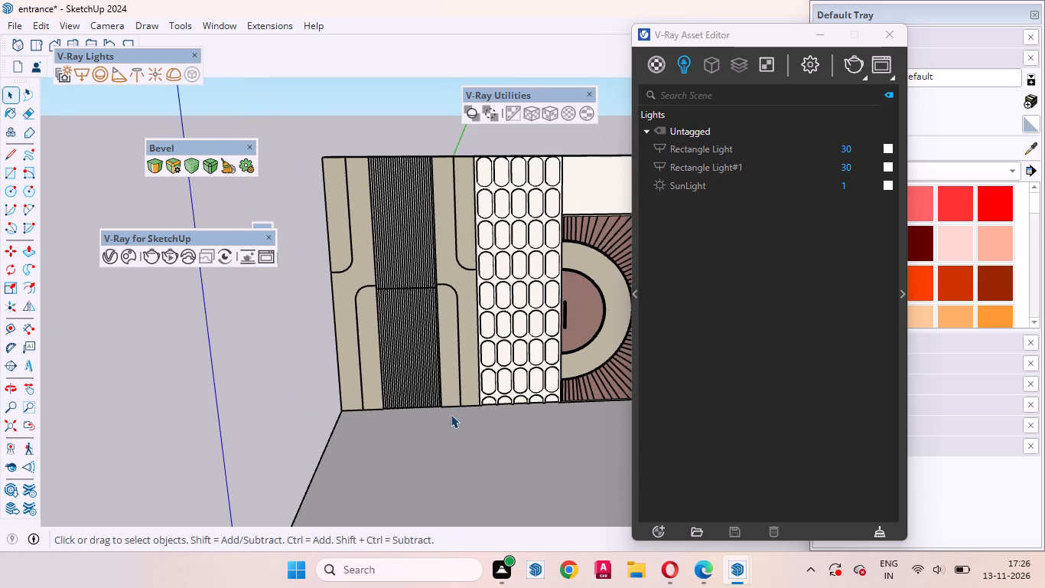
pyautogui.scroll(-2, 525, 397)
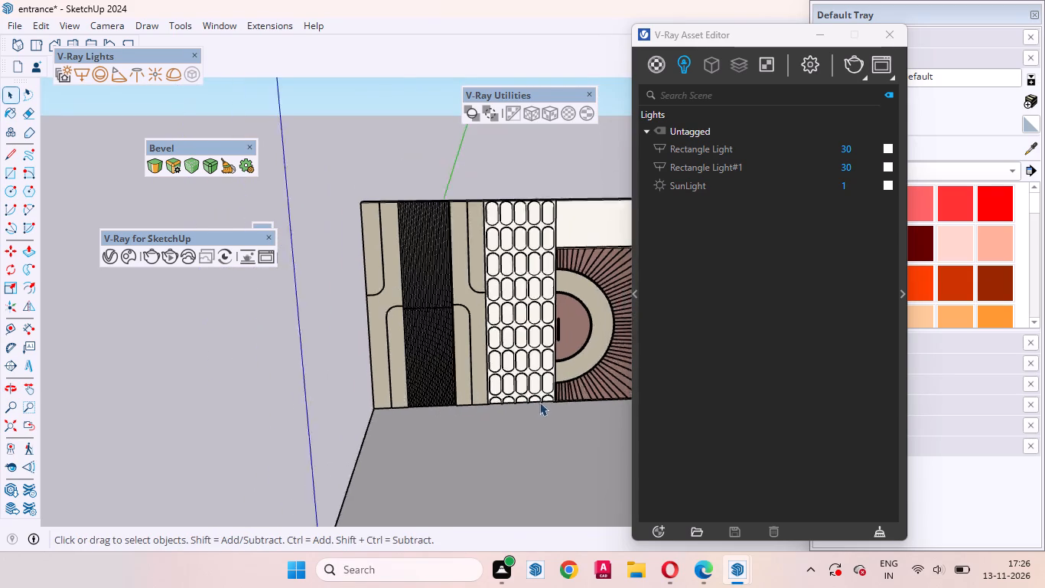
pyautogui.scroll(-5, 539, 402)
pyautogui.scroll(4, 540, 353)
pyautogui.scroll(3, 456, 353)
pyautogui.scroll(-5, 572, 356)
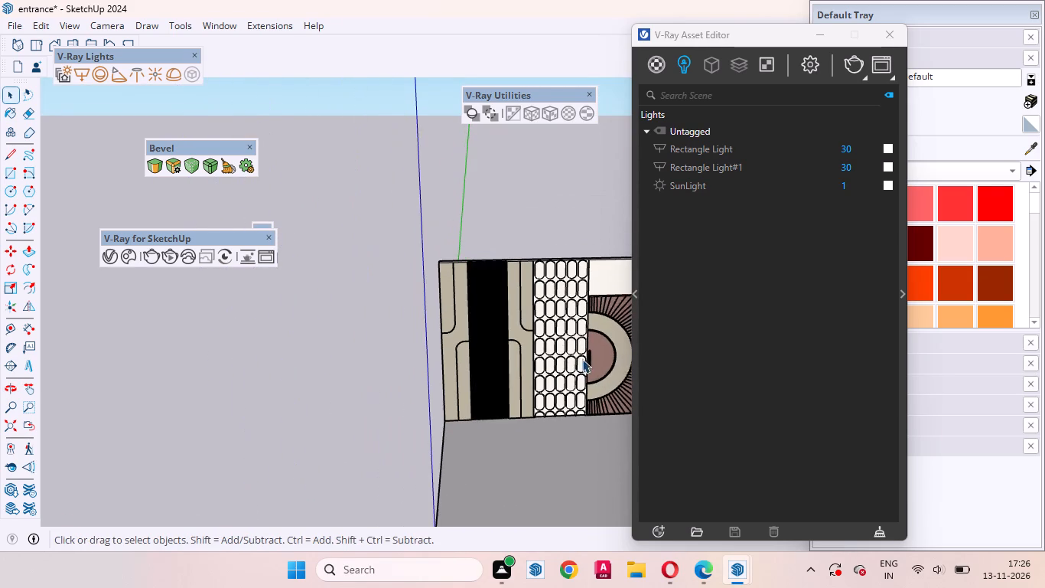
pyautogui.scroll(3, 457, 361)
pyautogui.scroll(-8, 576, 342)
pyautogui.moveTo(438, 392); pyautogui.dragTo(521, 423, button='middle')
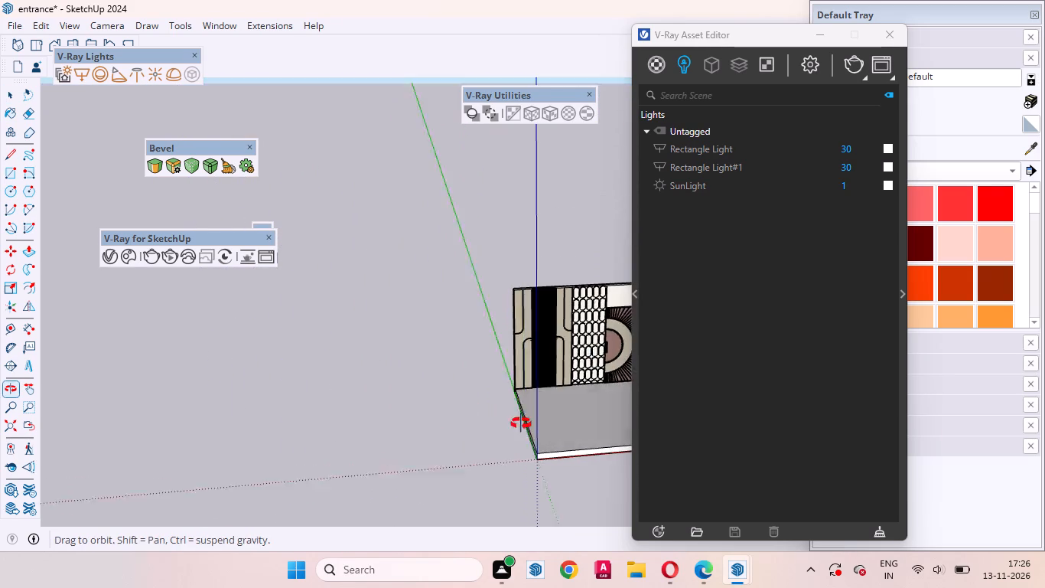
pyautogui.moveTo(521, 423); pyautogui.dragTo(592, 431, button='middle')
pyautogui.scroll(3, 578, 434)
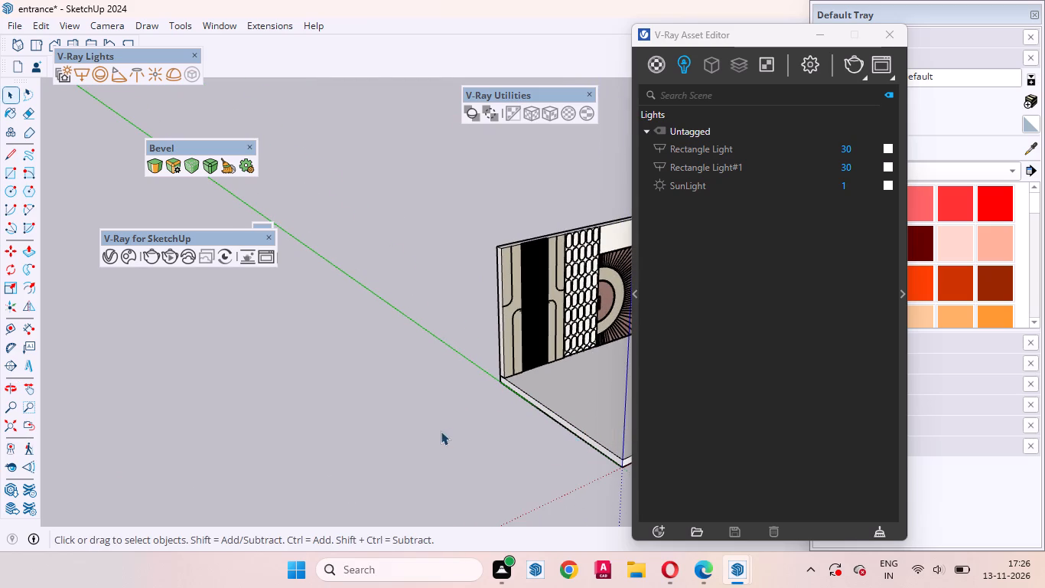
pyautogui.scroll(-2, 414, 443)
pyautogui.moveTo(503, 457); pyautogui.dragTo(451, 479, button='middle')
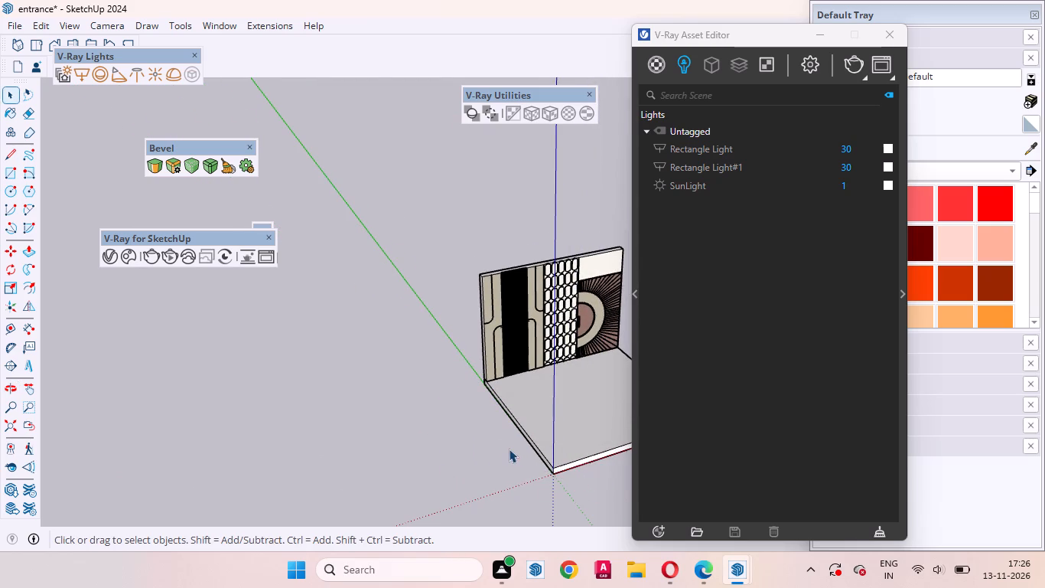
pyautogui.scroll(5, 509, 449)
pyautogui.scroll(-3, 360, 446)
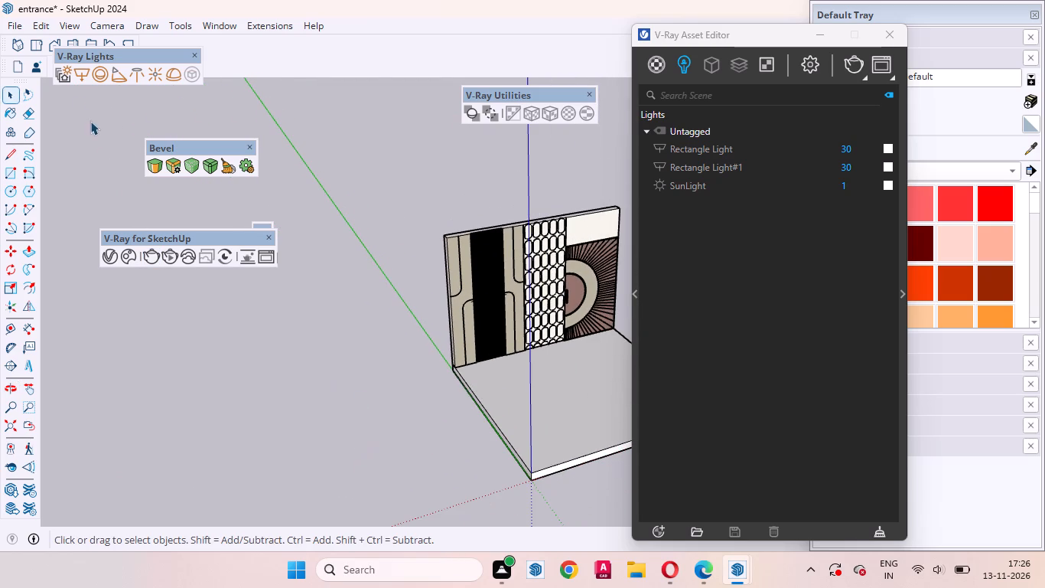
# Set the view to a straight front view framing the whole entrance wall, from the outer beige panel to the round motif.
pyautogui.click(52, 44)
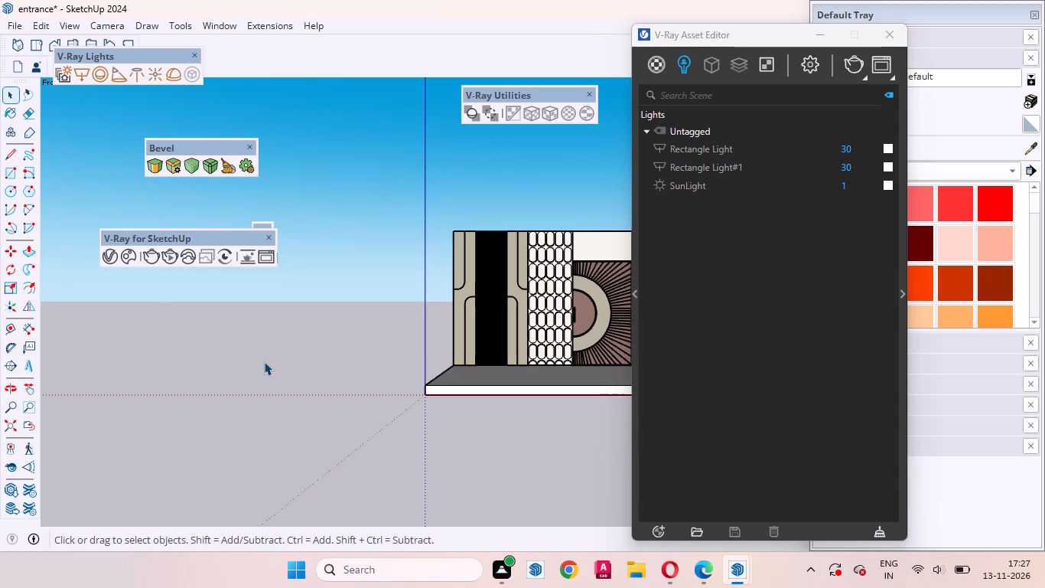
pyautogui.scroll(-2, 228, 342)
pyautogui.scroll(5, 505, 345)
pyautogui.scroll(-3, 257, 464)
pyautogui.scroll(5, 471, 359)
pyautogui.scroll(-3, 496, 488)
pyautogui.scroll(3, 461, 394)
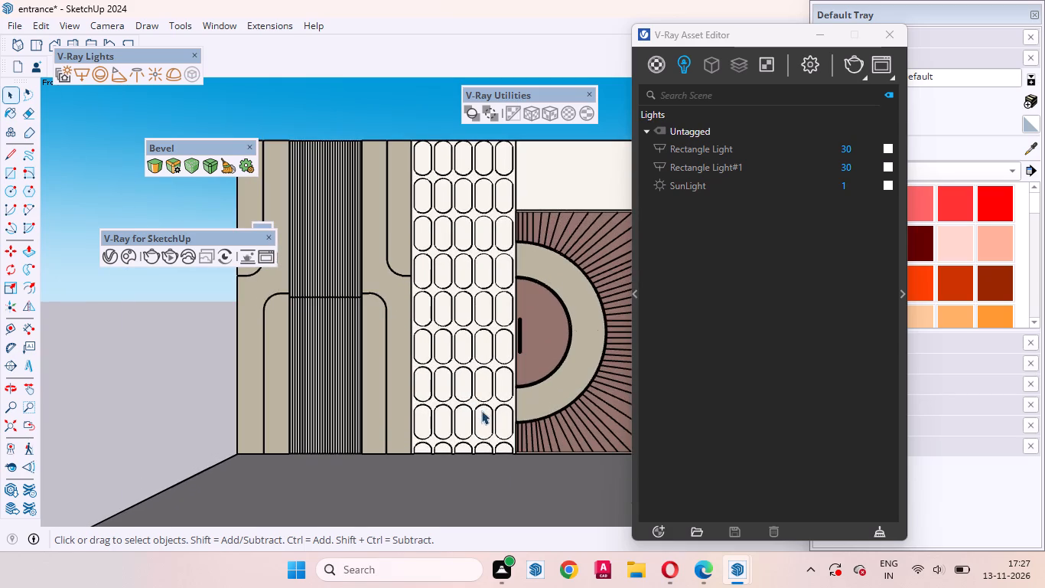
pyautogui.scroll(-2, 518, 468)
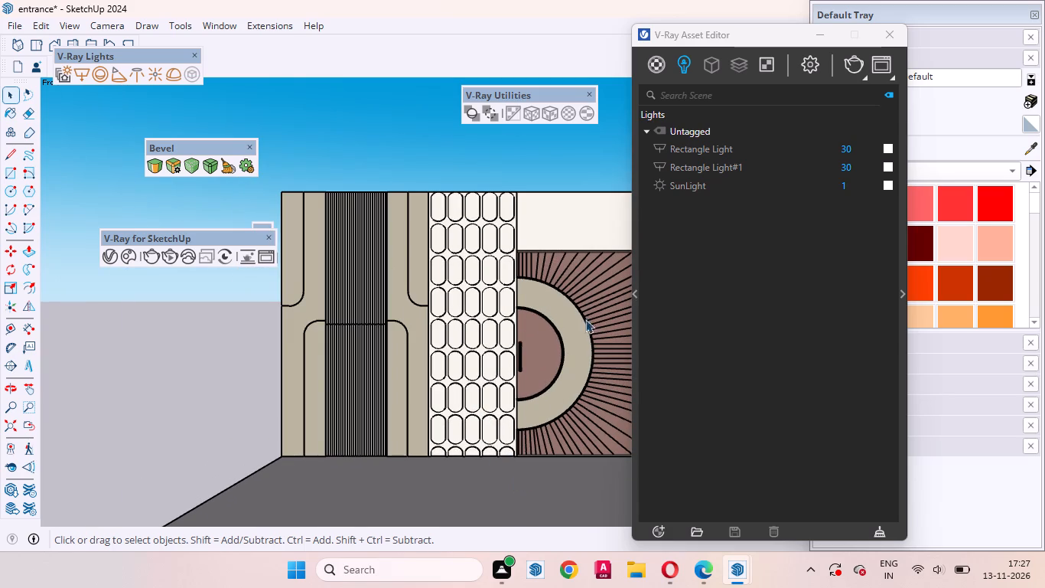
pyautogui.scroll(-2, 223, 435)
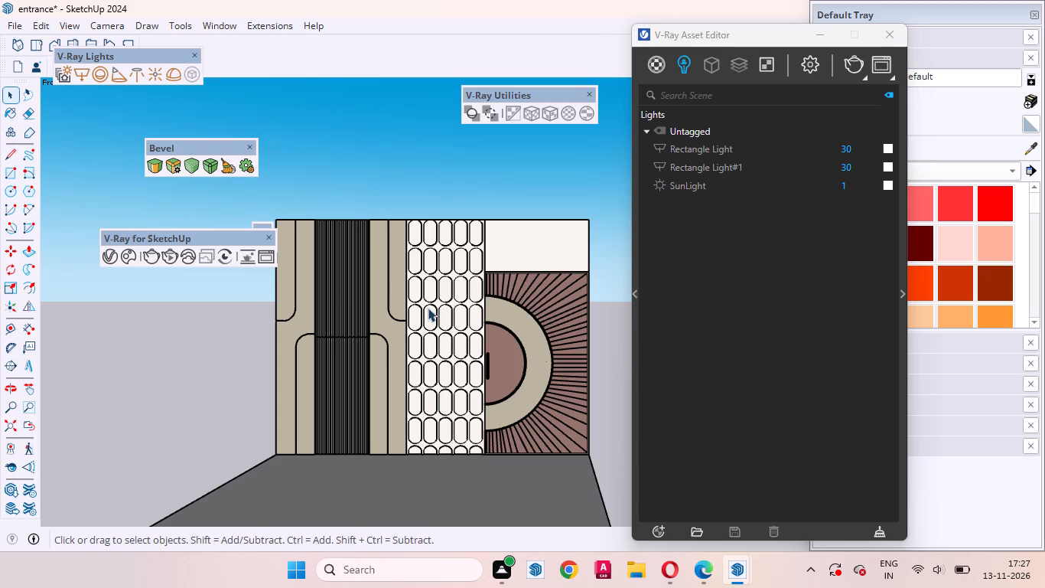
# Sample the beige panel's material, Uniboard-L19-Putty-4K, and raise its V-Ray reflection color from black to a mid-grey.
pyautogui.click(1028, 145)
pyautogui.scroll(11, 405, 342)
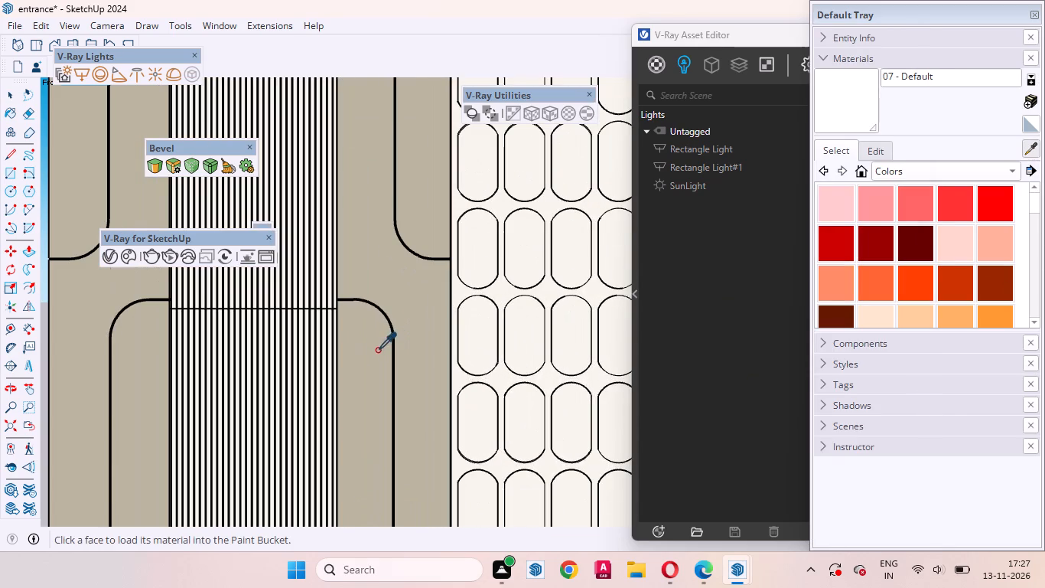
pyautogui.click(379, 349)
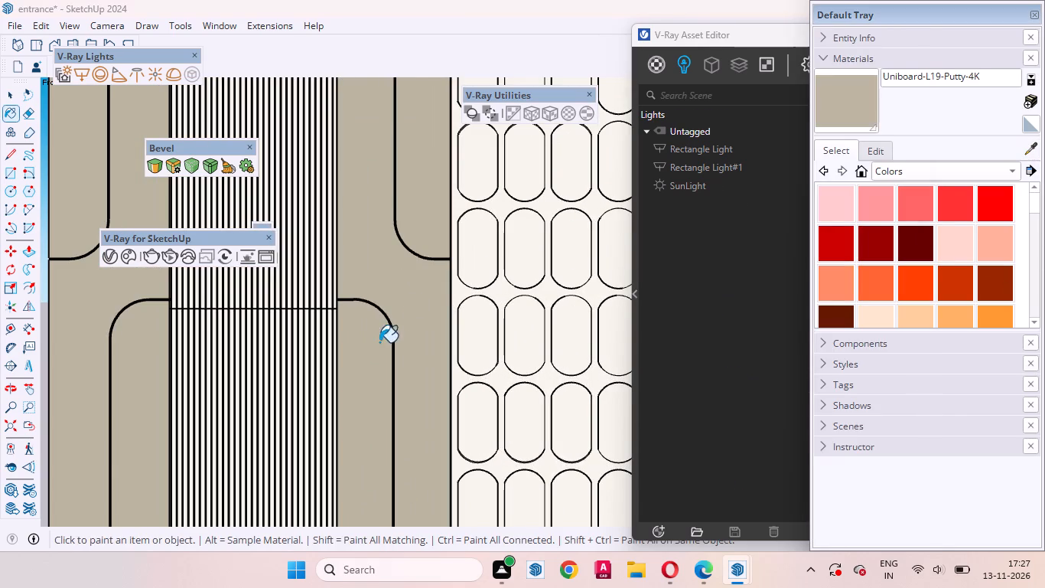
pyautogui.moveTo(751, 34); pyautogui.dragTo(559, 12)
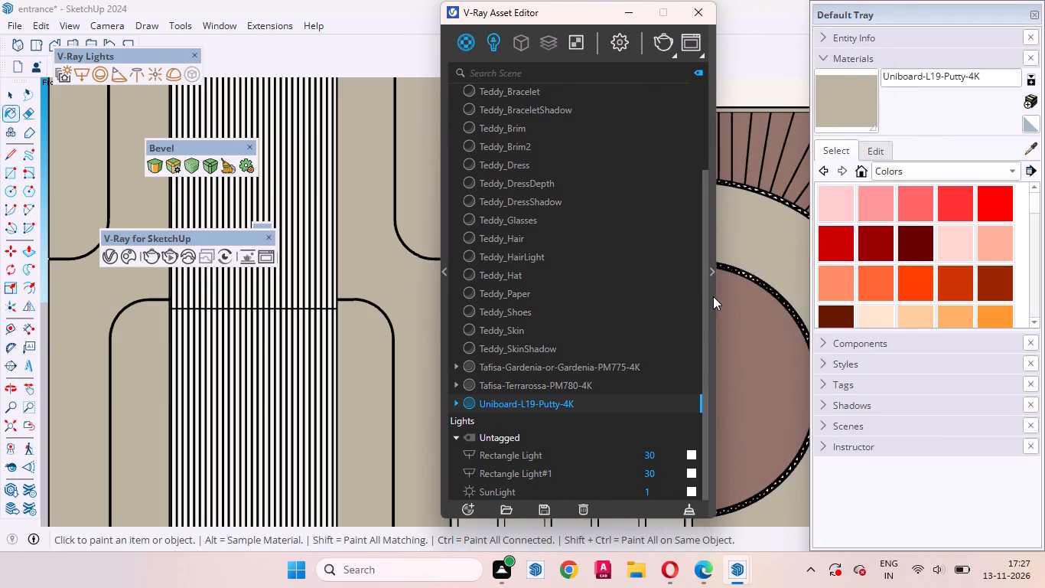
pyautogui.click(714, 276)
pyautogui.moveTo(731, 19); pyautogui.dragTo(656, 18)
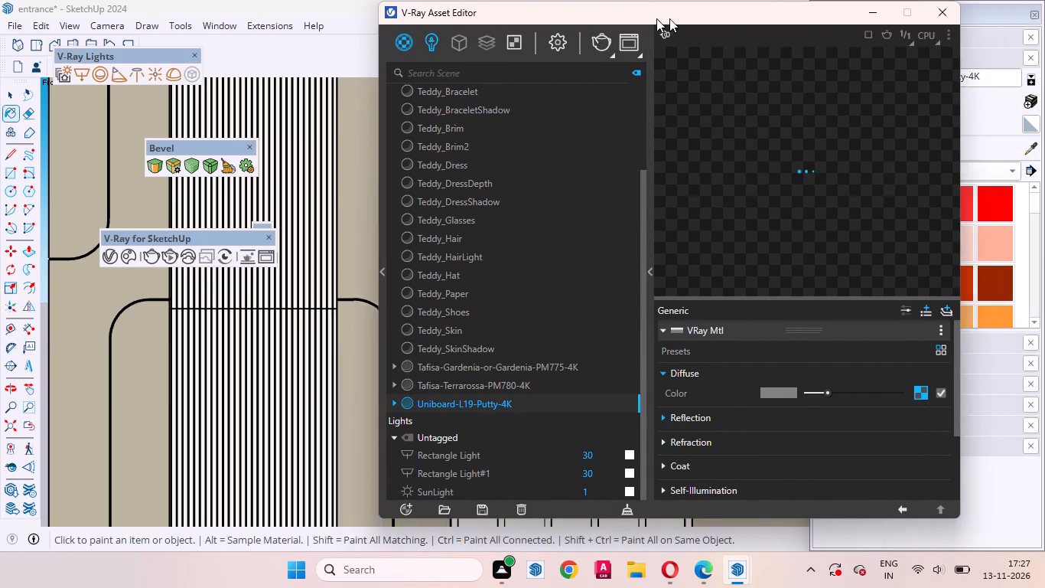
pyautogui.moveTo(656, 18); pyautogui.dragTo(512, 15)
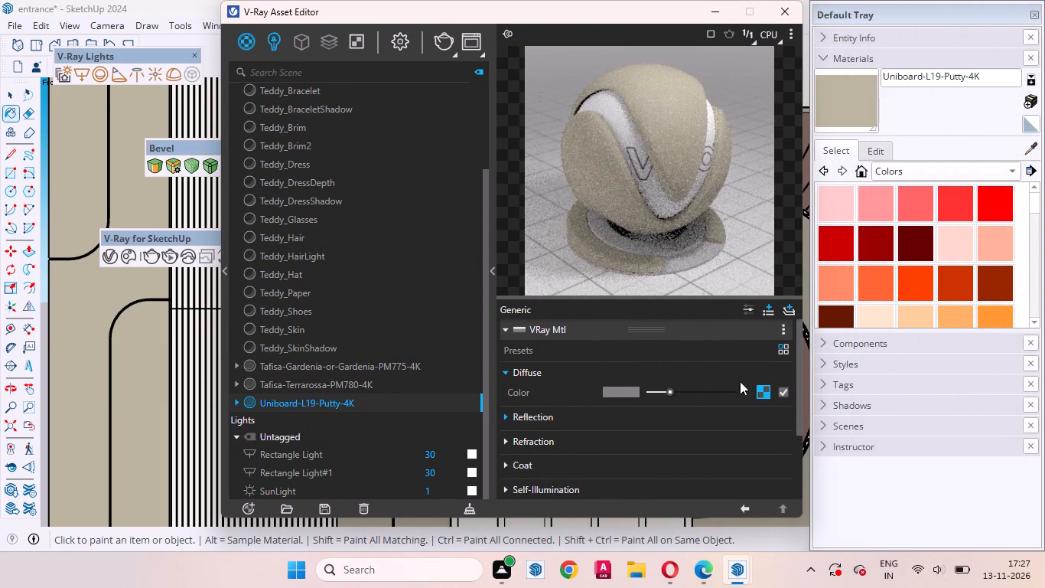
pyautogui.scroll(-2, 656, 262)
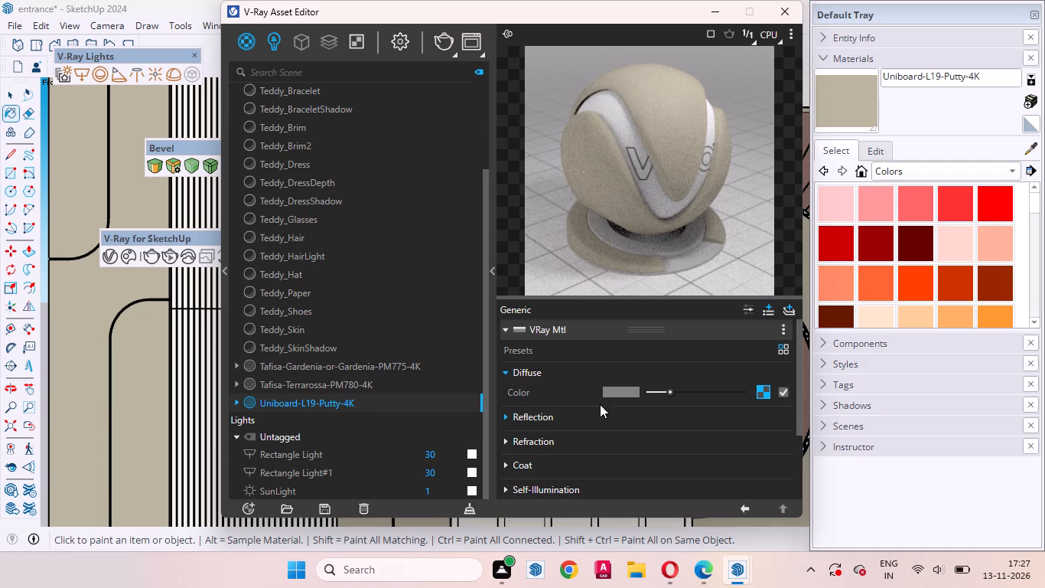
pyautogui.click(595, 410)
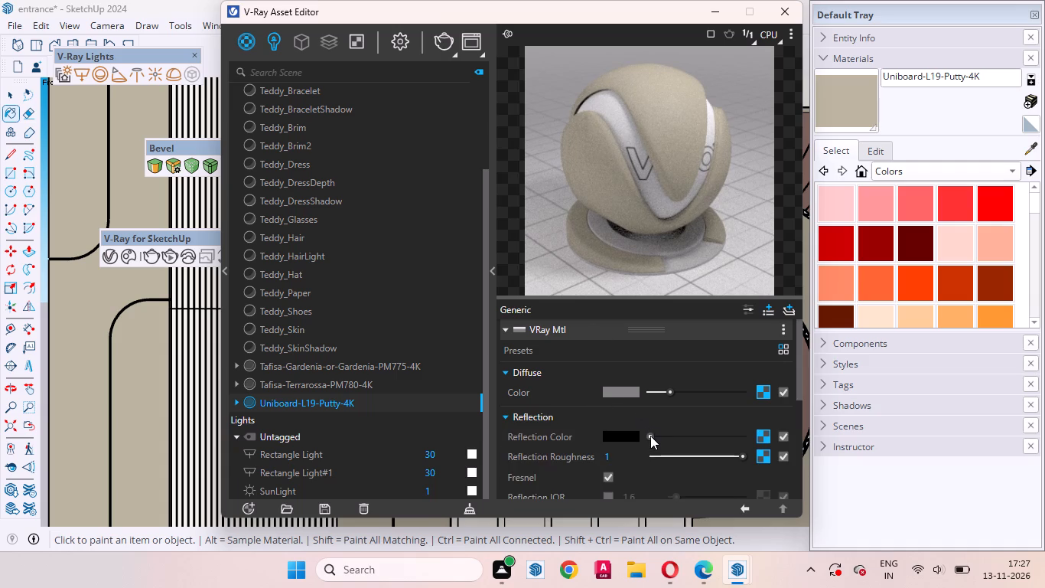
pyautogui.moveTo(650, 436); pyautogui.dragTo(682, 440)
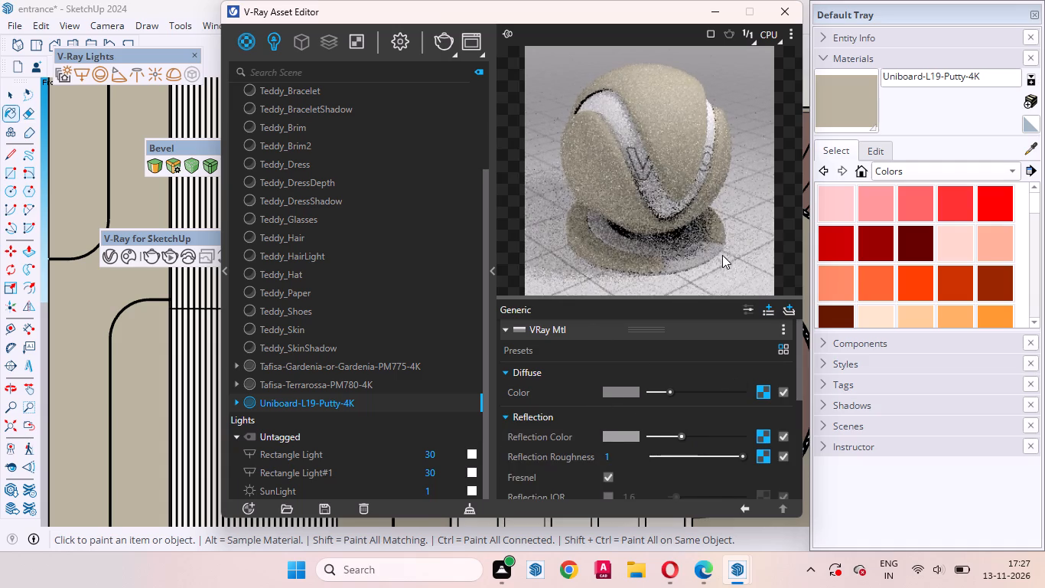
# Sample the capsule-pattern panel's off-white Tafisa-Gardenia PM775-4K material and raise its V-Ray reflection color to a light grey.
pyautogui.moveTo(613, 13); pyautogui.dragTo(641, 28)
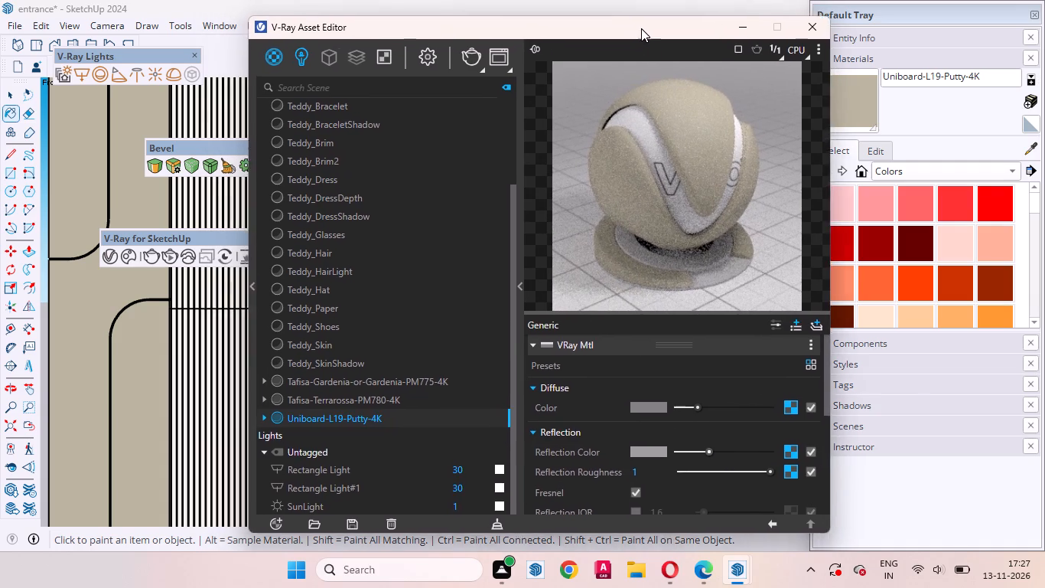
pyautogui.moveTo(641, 28); pyautogui.dragTo(656, 304)
pyautogui.click(1034, 145)
pyautogui.scroll(3, 539, 203)
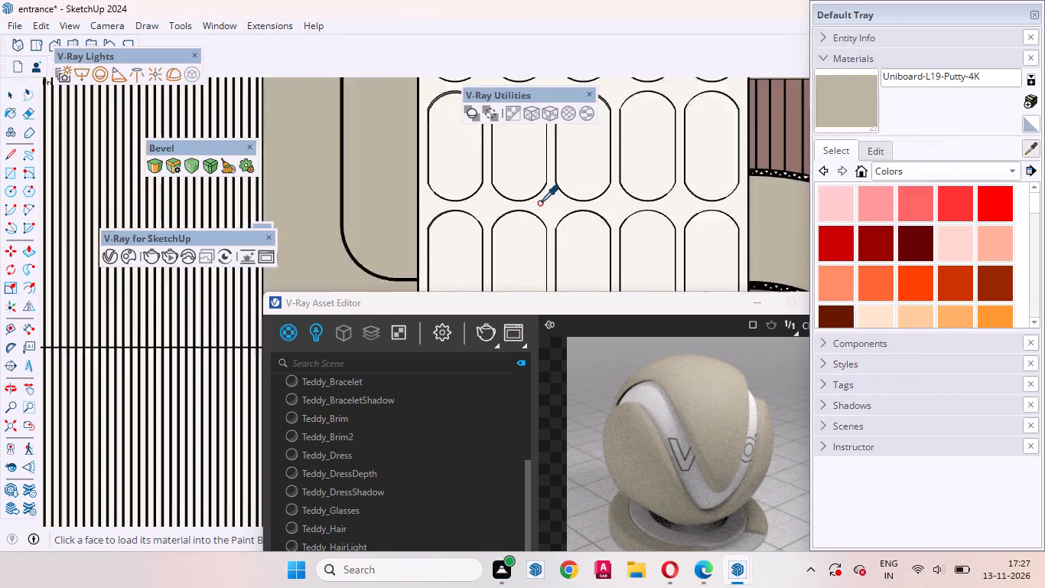
pyautogui.scroll(5, 539, 203)
pyautogui.click(558, 205)
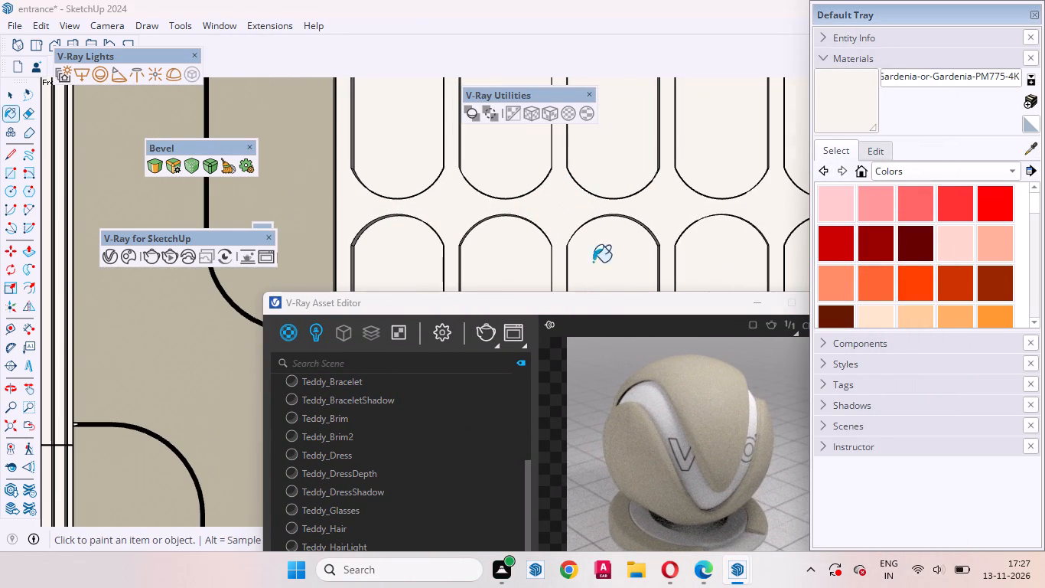
pyautogui.moveTo(597, 302); pyautogui.dragTo(615, 40)
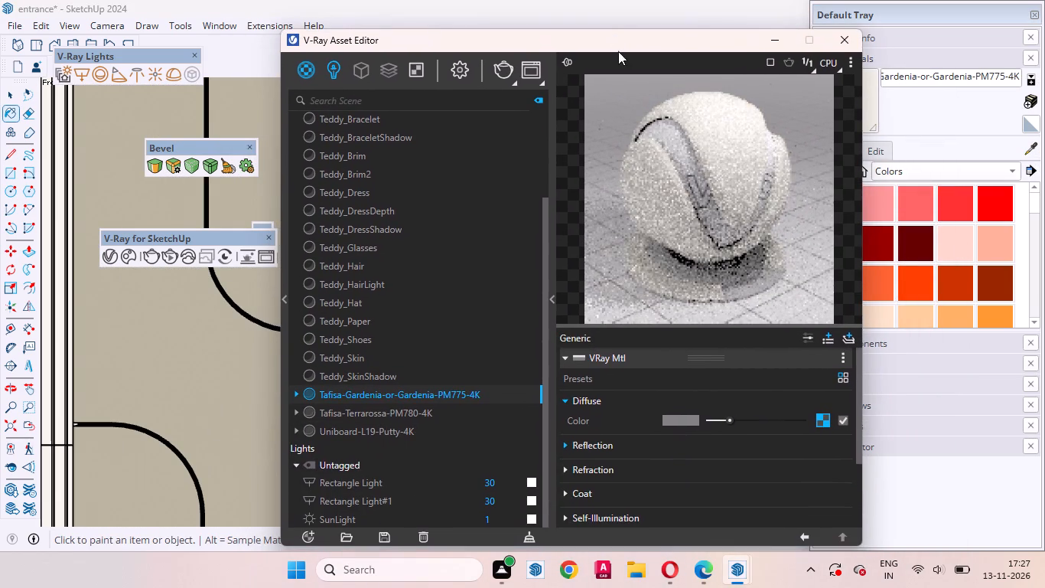
pyautogui.scroll(-2, 581, 315)
pyautogui.click(617, 443)
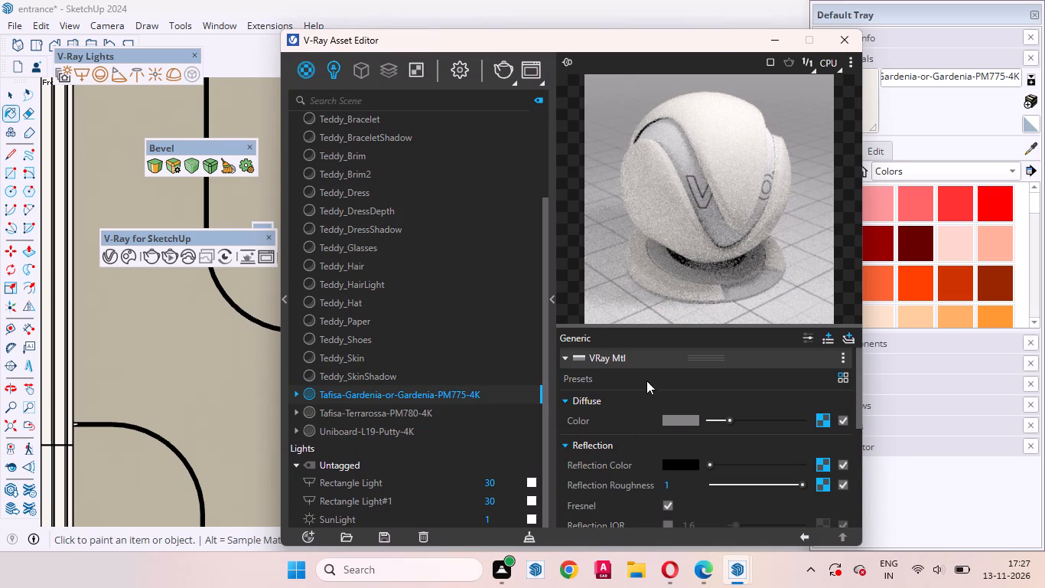
pyautogui.moveTo(709, 464); pyautogui.dragTo(750, 465)
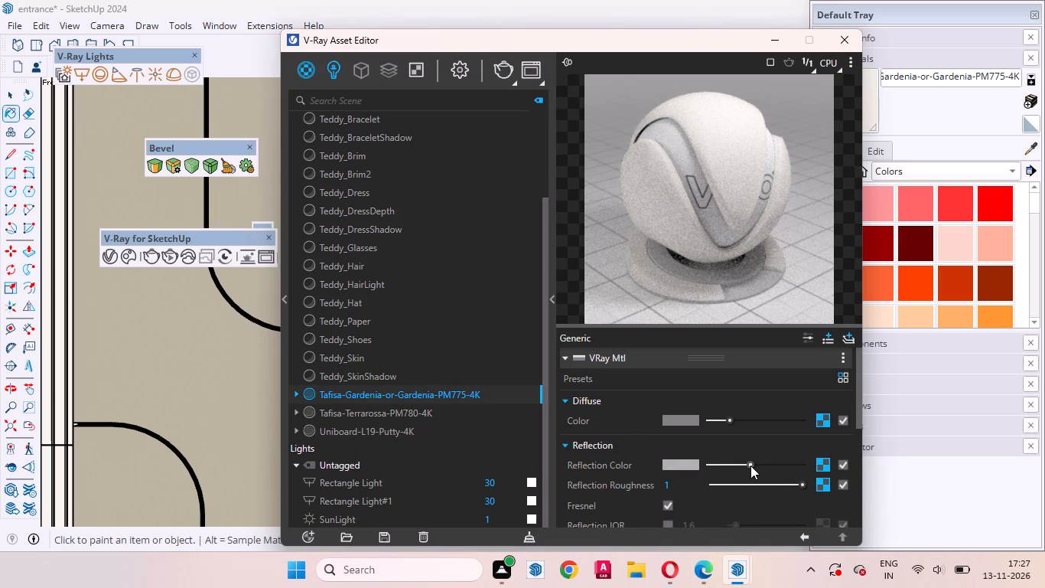
pyautogui.moveTo(750, 465); pyautogui.dragTo(747, 466)
# Sample the round motif's reddish-brown material, Tafisa-Terrarossa-PM780-4K, and raise its V-Ray reflection color to a mid-grey.
pyautogui.moveTo(701, 43); pyautogui.dragTo(677, 131)
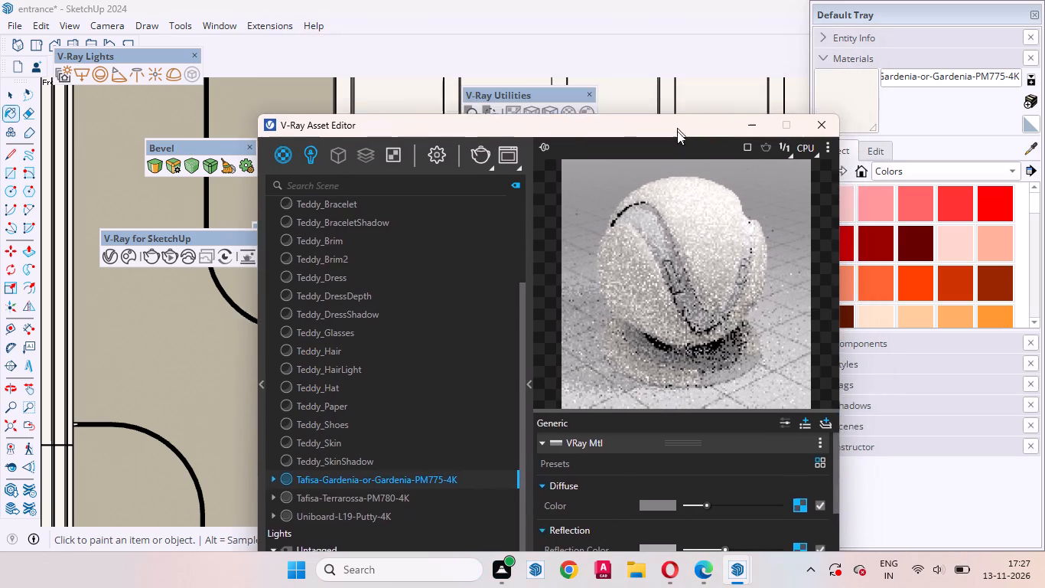
pyautogui.moveTo(677, 131); pyautogui.dragTo(477, 339)
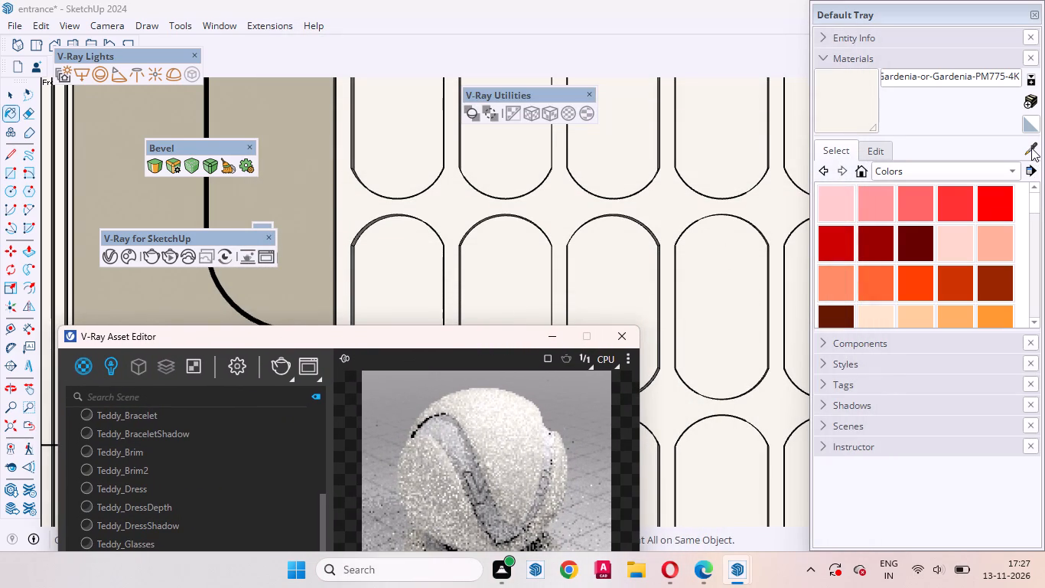
pyautogui.click(1031, 148)
pyautogui.scroll(-4, 657, 220)
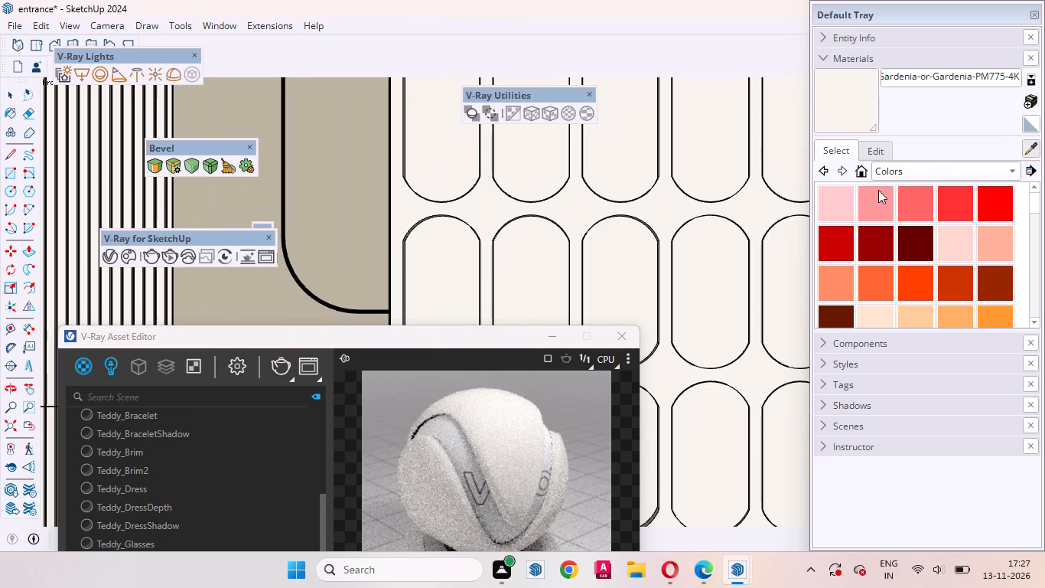
pyautogui.scroll(-20, 632, 201)
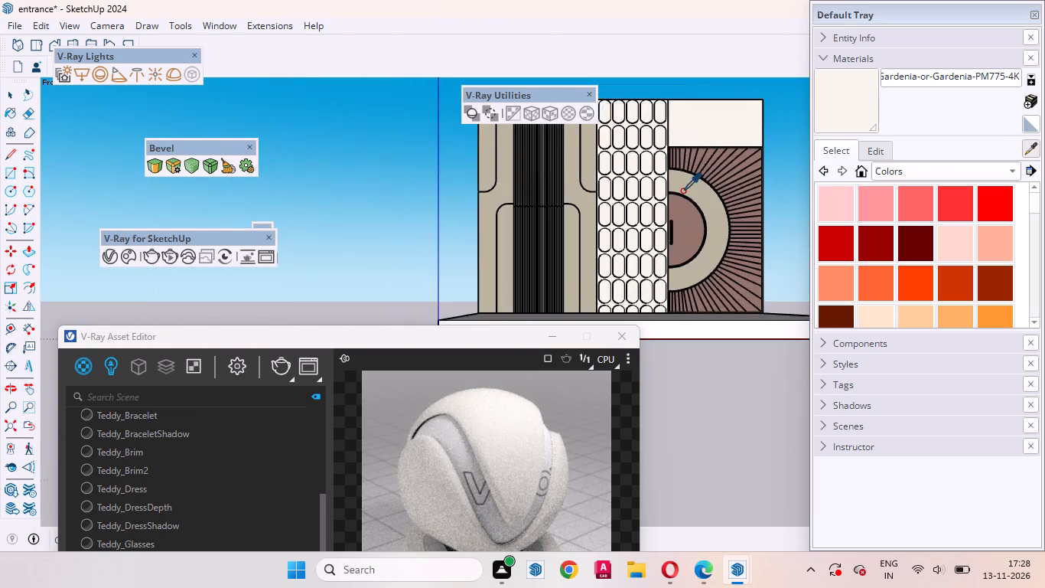
pyautogui.scroll(17, 682, 191)
pyautogui.click(705, 230)
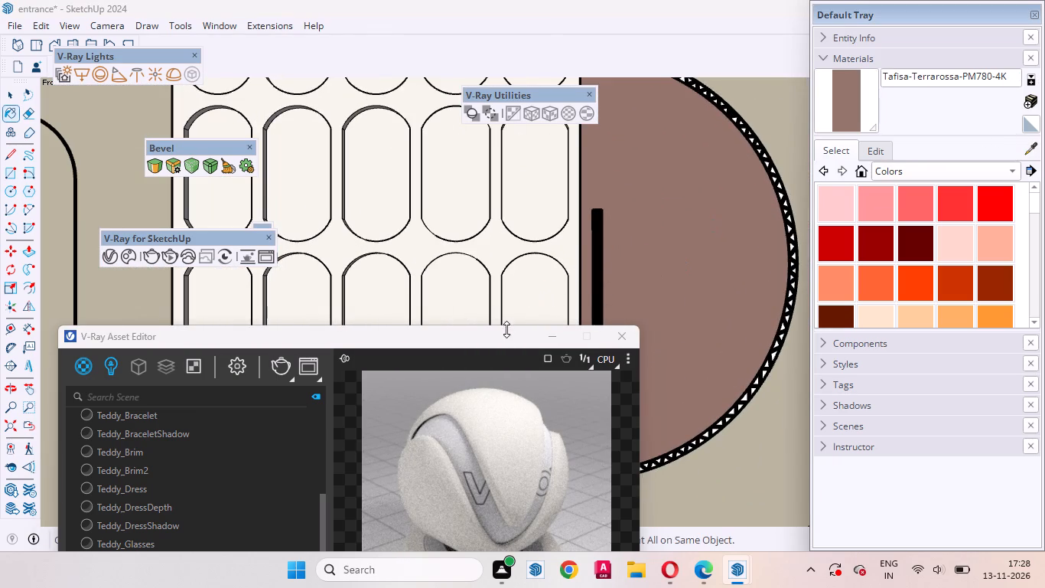
pyautogui.moveTo(503, 334); pyautogui.dragTo(657, 34)
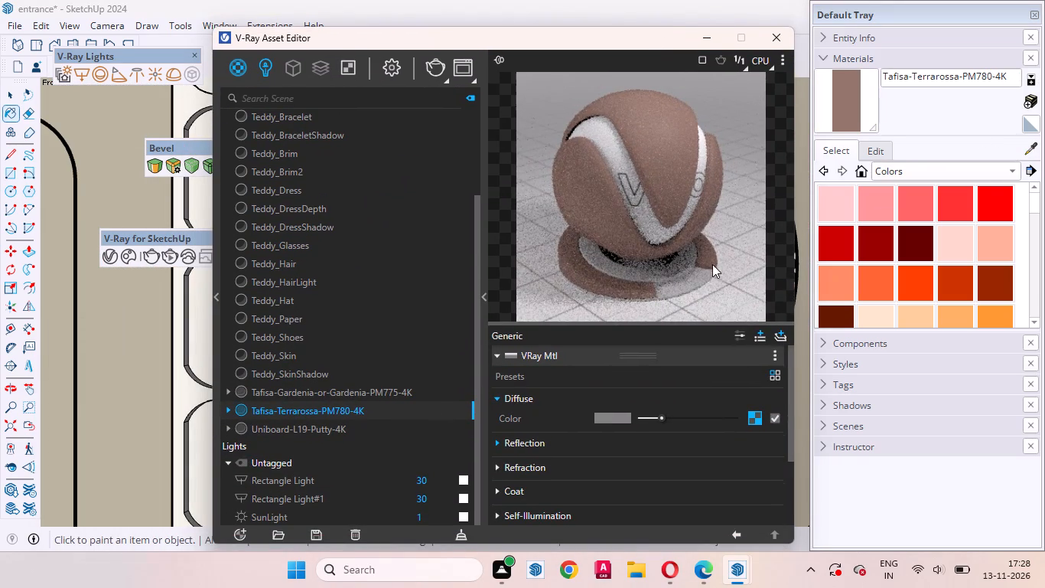
pyautogui.click(575, 441)
pyautogui.moveTo(643, 460); pyautogui.dragTo(643, 460)
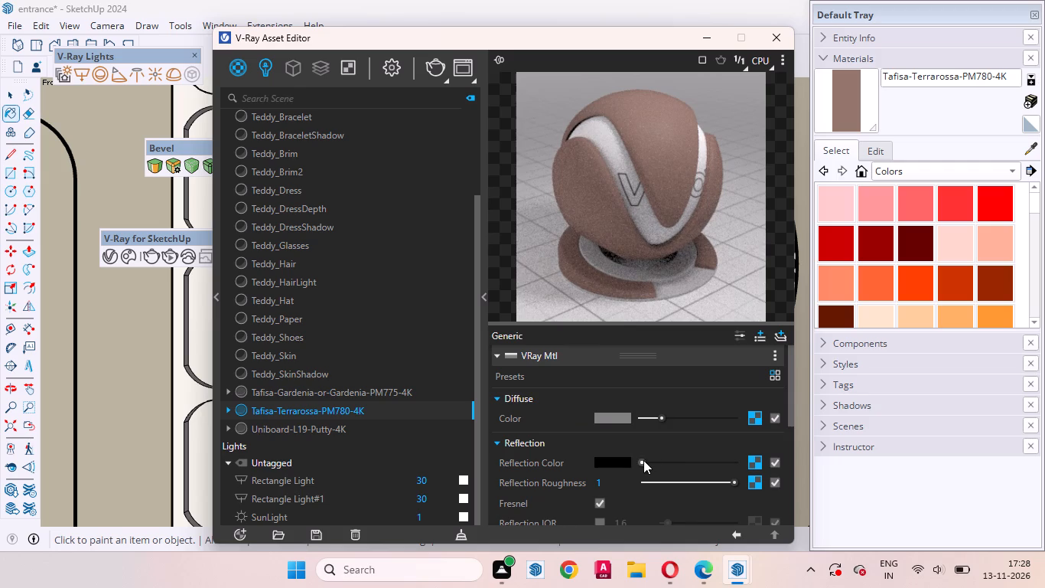
pyautogui.moveTo(643, 460); pyautogui.dragTo(670, 459)
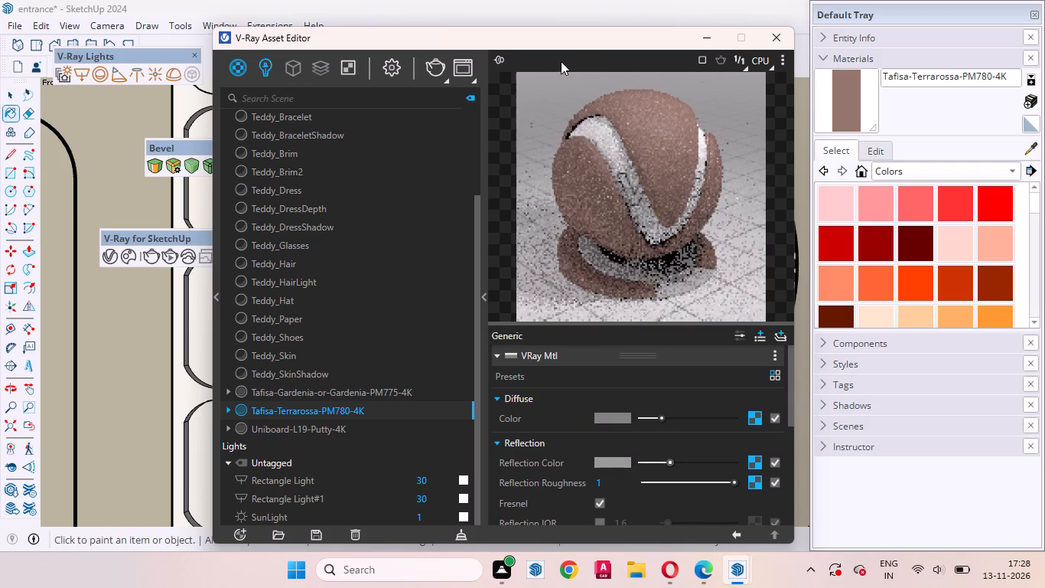
# Sample the black handle bar's material, Color M09, on the round motif and raise its V-Ray reflection color to a light grey.
pyautogui.moveTo(575, 48); pyautogui.dragTo(500, 418)
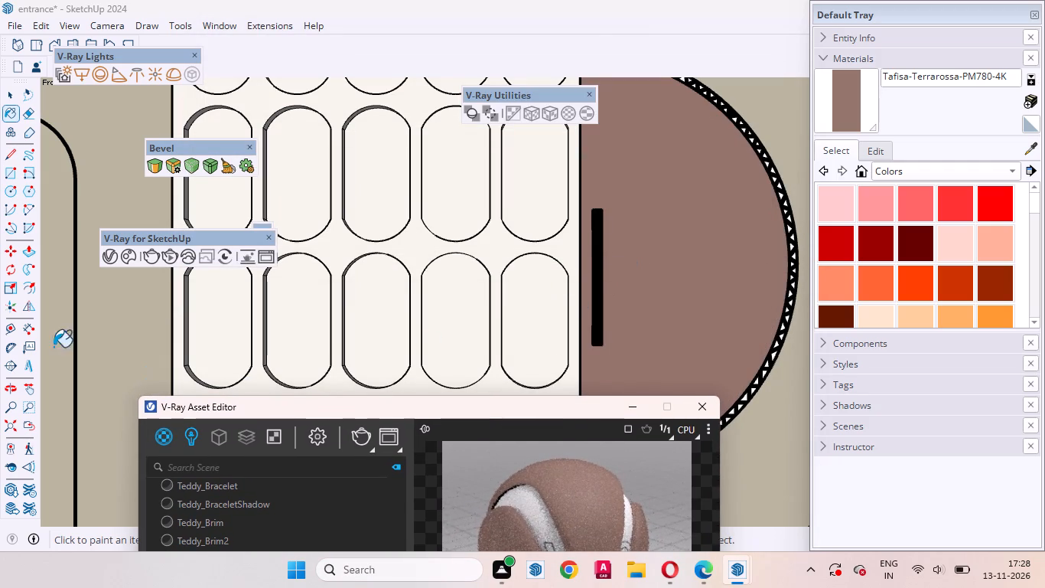
pyautogui.click(15, 95)
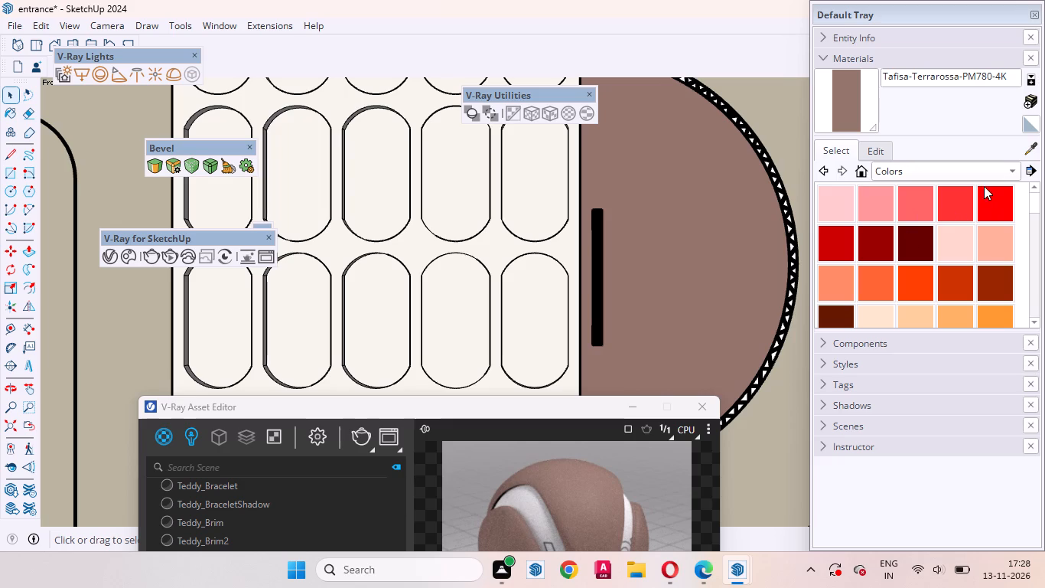
pyautogui.click(1028, 152)
pyautogui.scroll(7, 579, 255)
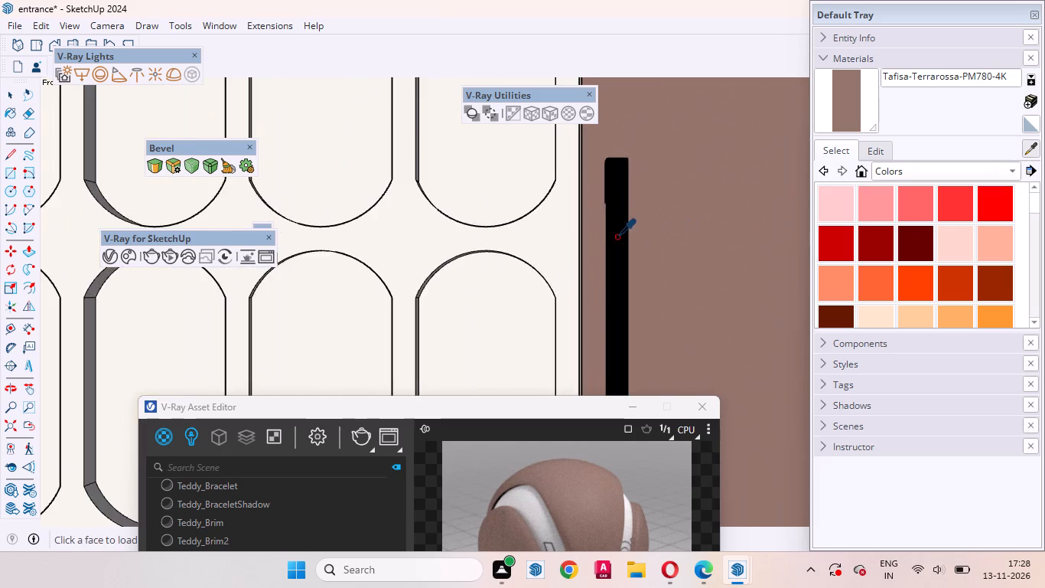
pyautogui.scroll(7, 619, 237)
pyautogui.click(615, 227)
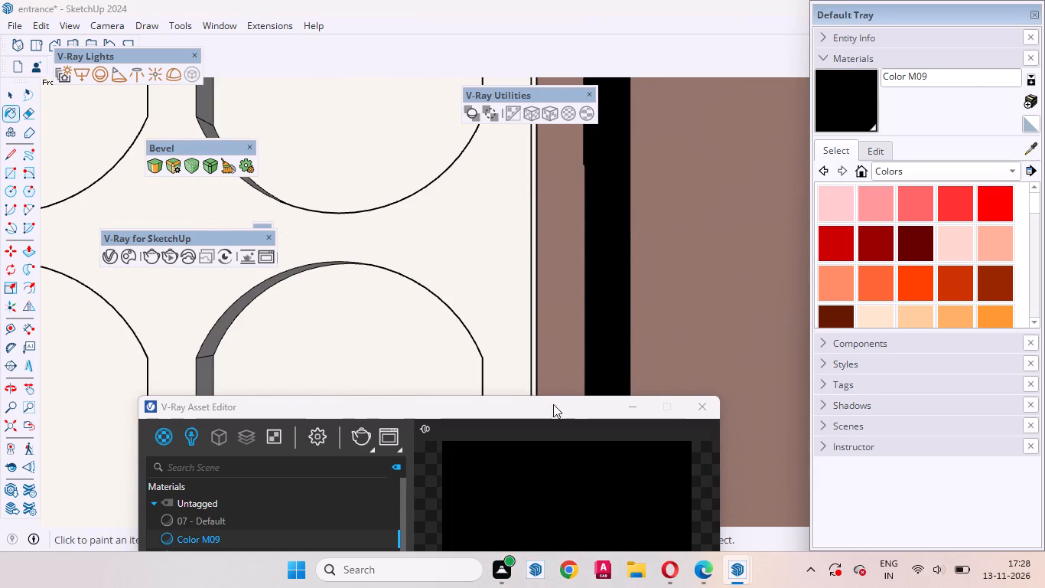
pyautogui.moveTo(552, 401); pyautogui.dragTo(634, 58)
pyautogui.click(648, 379)
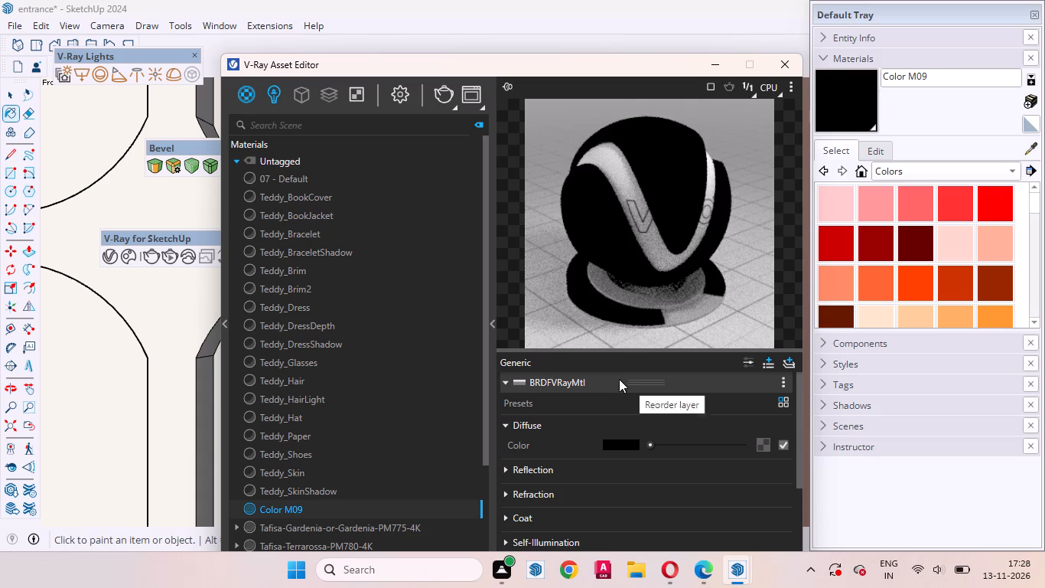
pyautogui.scroll(-2, 639, 354)
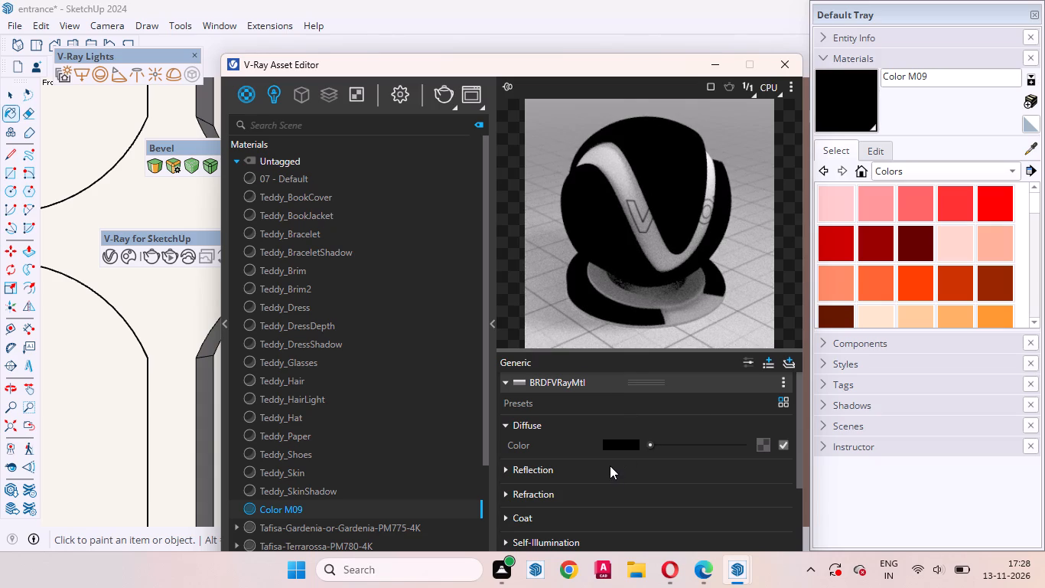
pyautogui.click(610, 465)
pyautogui.moveTo(651, 488); pyautogui.dragTo(682, 492)
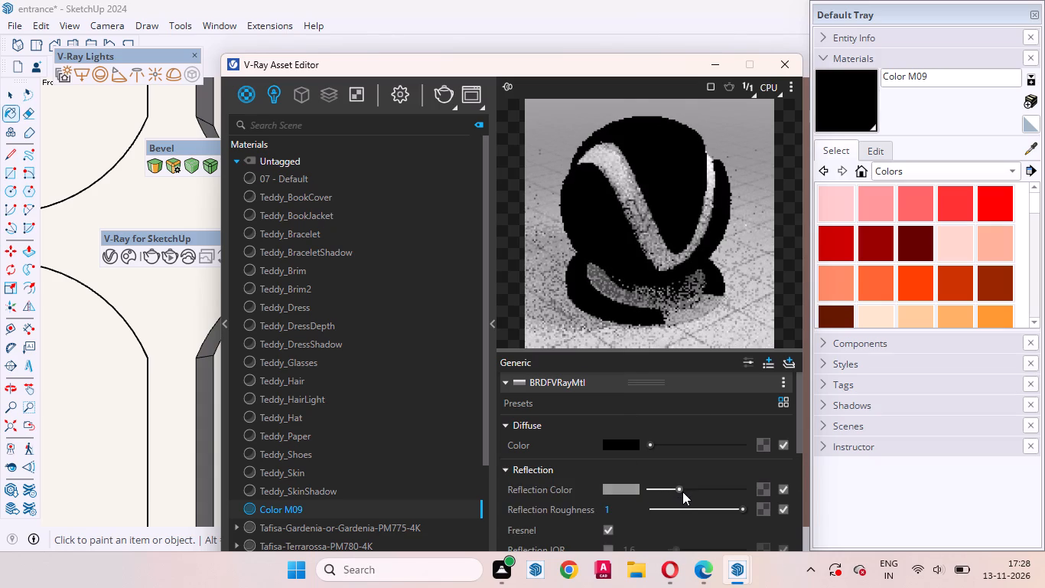
pyautogui.moveTo(682, 492); pyautogui.dragTo(689, 492)
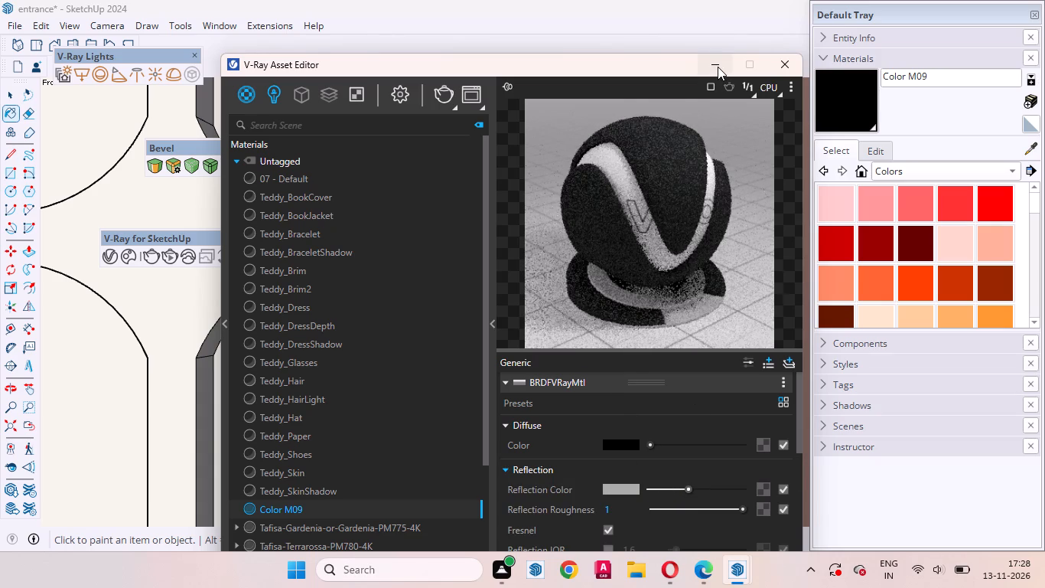
# Collapse the V-Ray Asset Editor's material settings and move the editor away from the model.
pyautogui.click(492, 327)
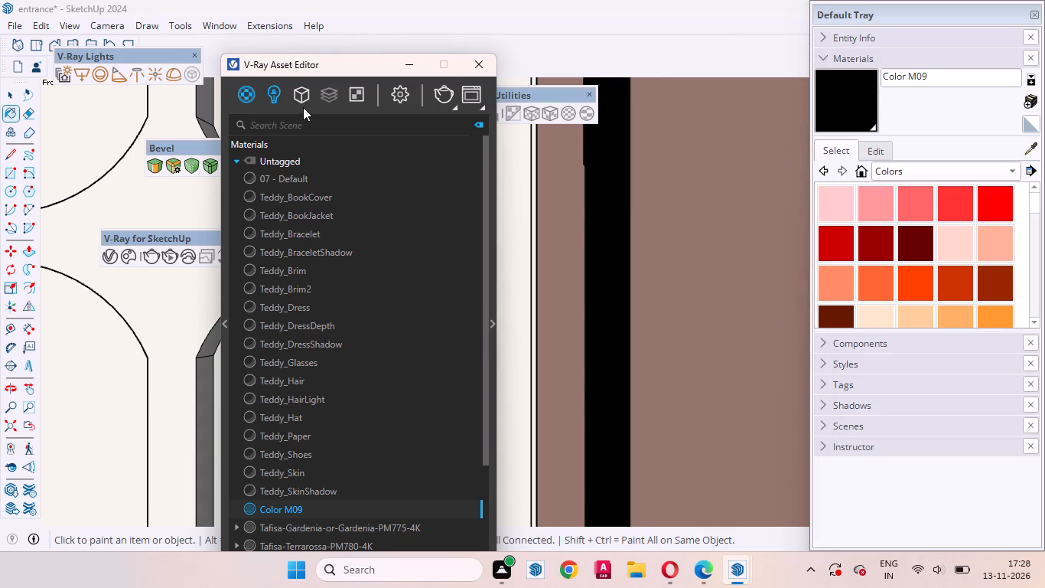
pyautogui.moveTo(362, 67); pyautogui.dragTo(809, 436)
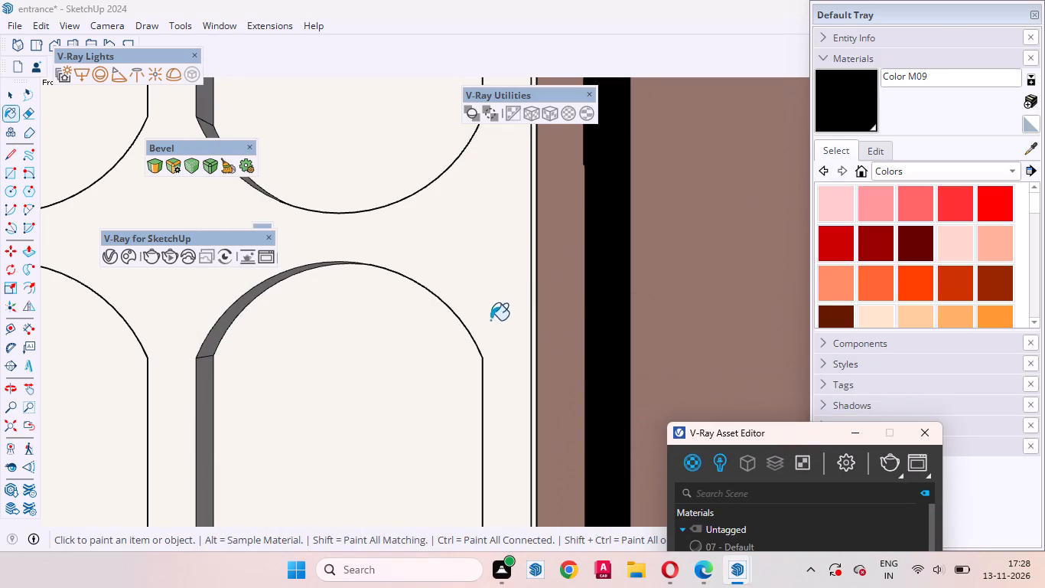
# Examine the finished panelled entrance wall as a whole, from above and in the straight front view.
pyautogui.scroll(-20, 490, 320)
pyautogui.scroll(-2, 490, 320)
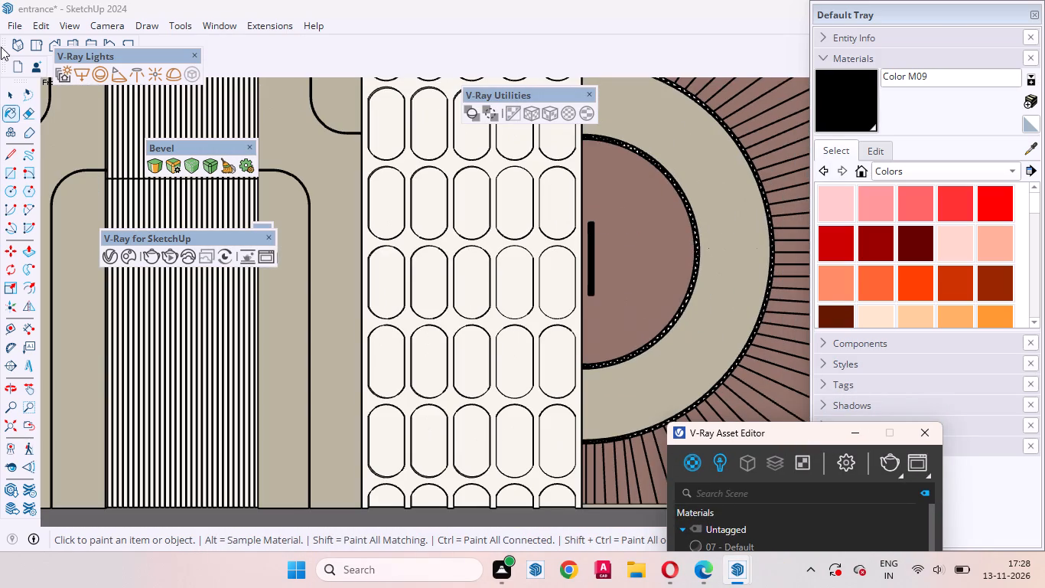
pyautogui.click(12, 88)
pyautogui.scroll(-12, 590, 330)
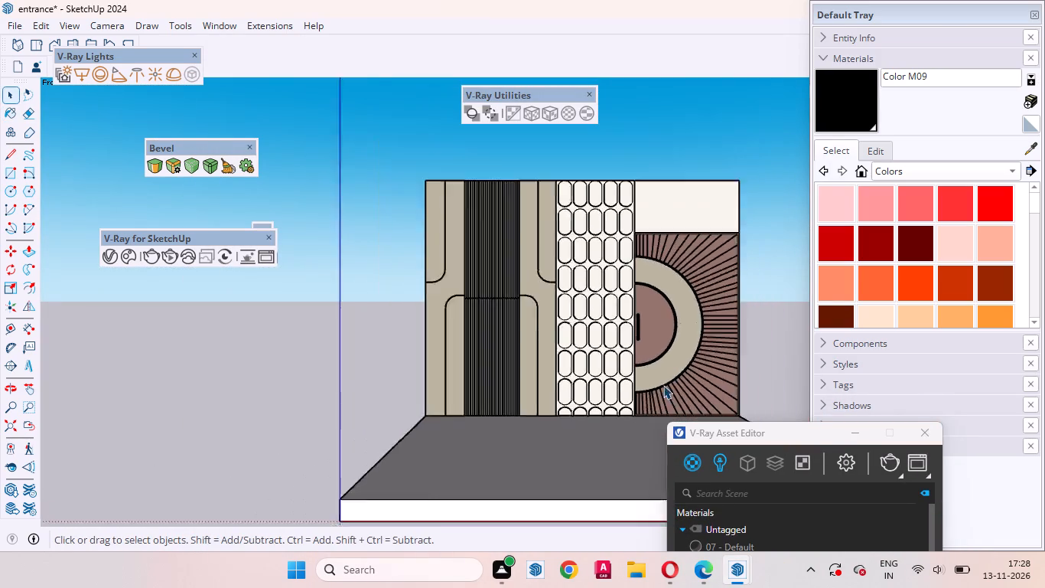
pyautogui.scroll(-1, 663, 385)
pyautogui.scroll(7, 589, 223)
pyautogui.moveTo(655, 278); pyautogui.dragTo(647, 399, button='middle')
pyautogui.scroll(1, 647, 399)
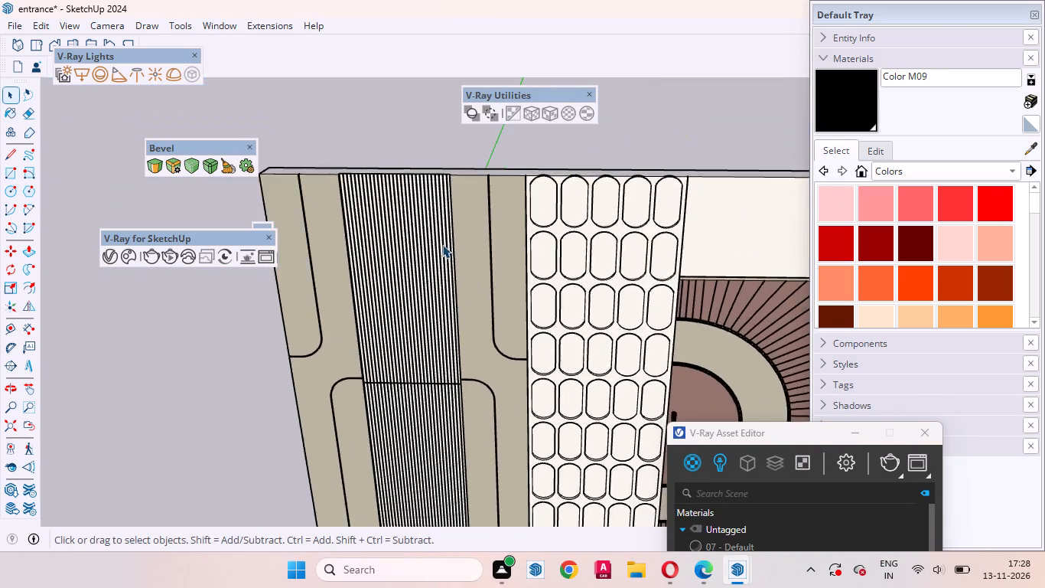
pyautogui.scroll(-8, 442, 244)
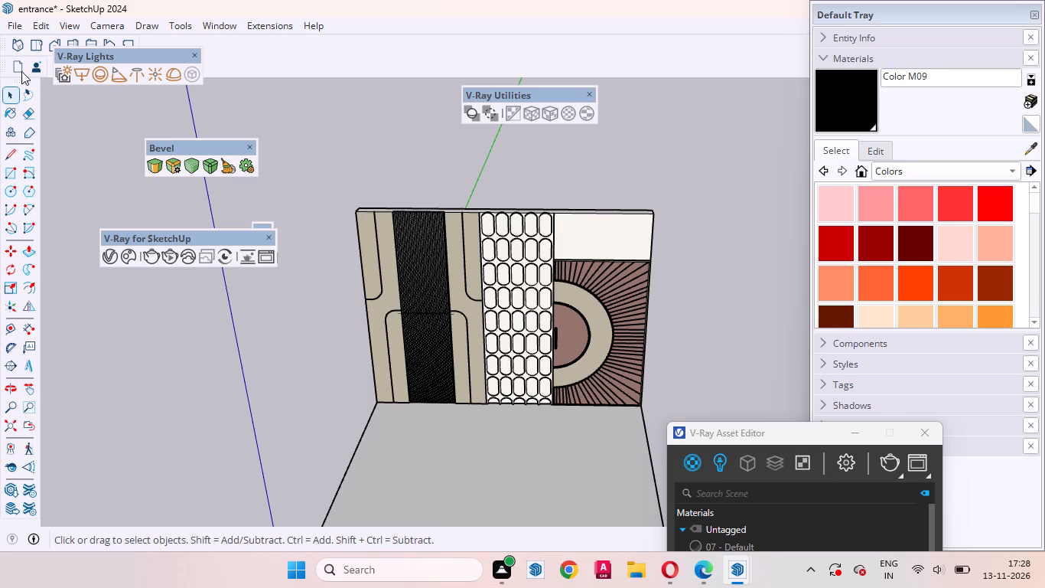
pyautogui.click(47, 47)
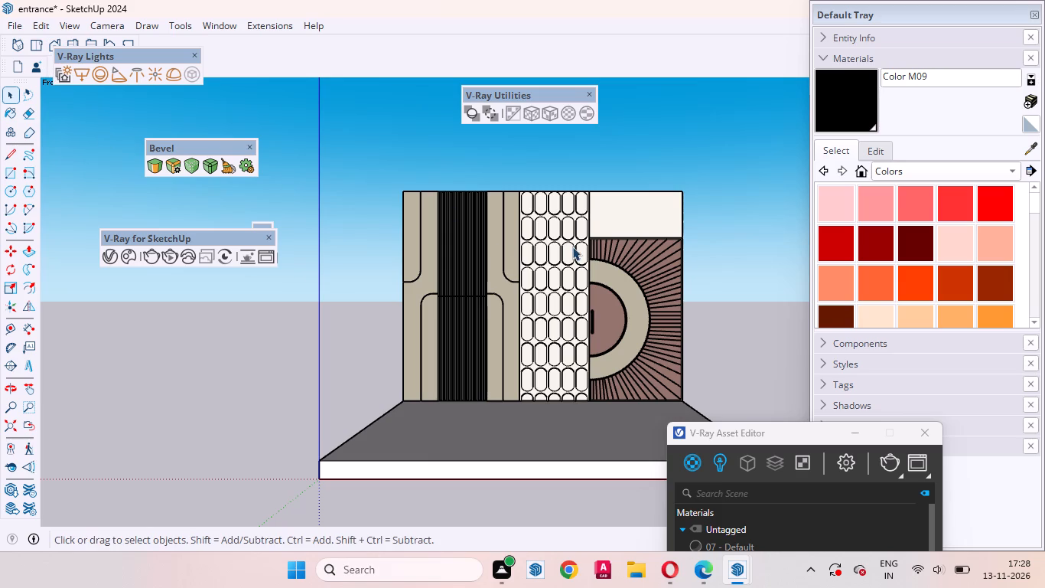
pyautogui.scroll(3, 568, 177)
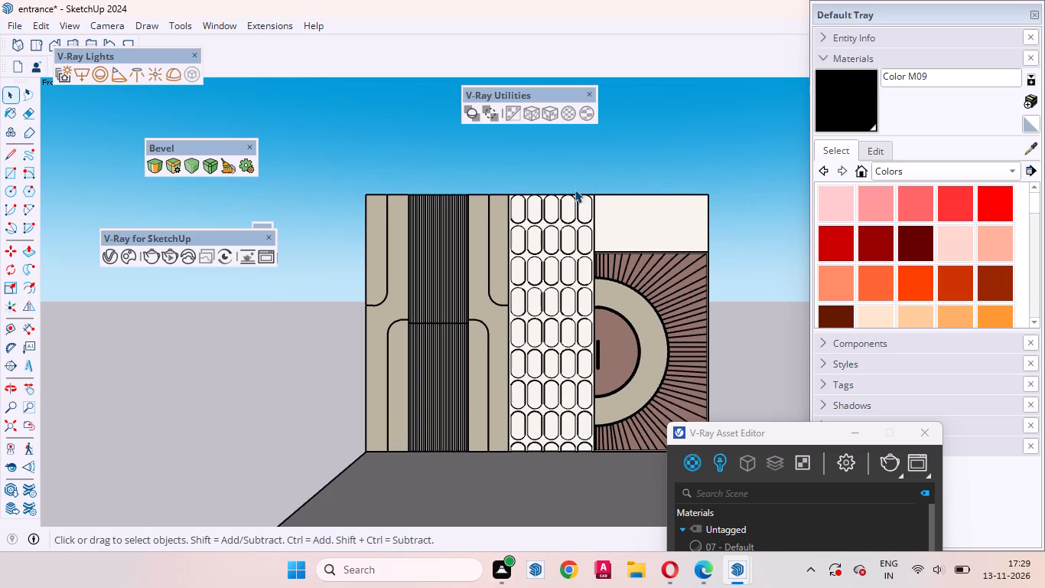
pyautogui.scroll(1, 609, 260)
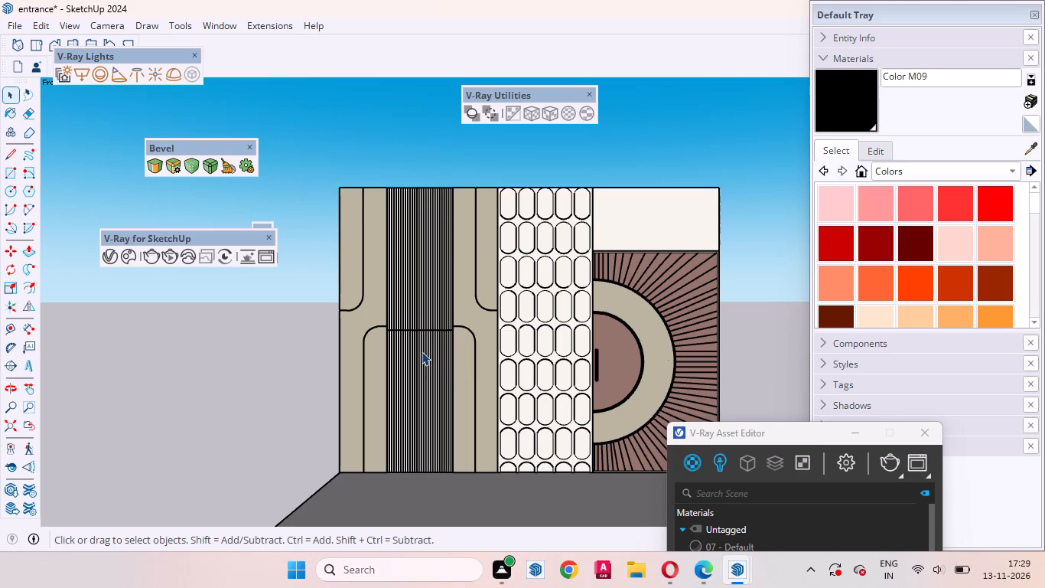
# Open the floor slab group and push/pull its side face beside the beige panel outward by 4.5.
pyautogui.moveTo(422, 351); pyautogui.dragTo(605, 411, button='middle')
pyautogui.scroll(-6, 471, 303)
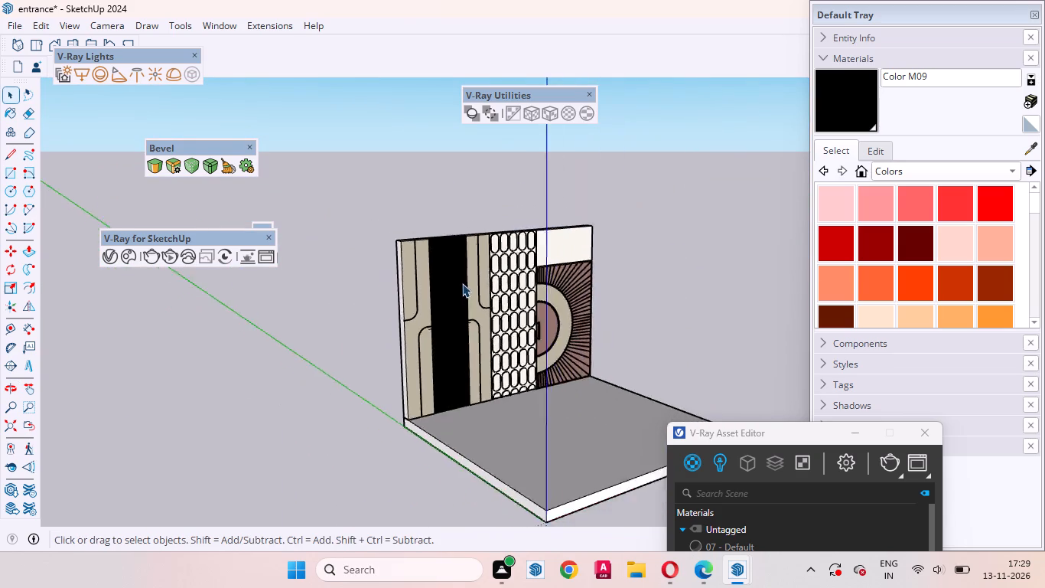
pyautogui.scroll(-2, 462, 283)
pyautogui.scroll(12, 445, 387)
pyautogui.click(402, 441)
pyautogui.tripleClick(396, 444)
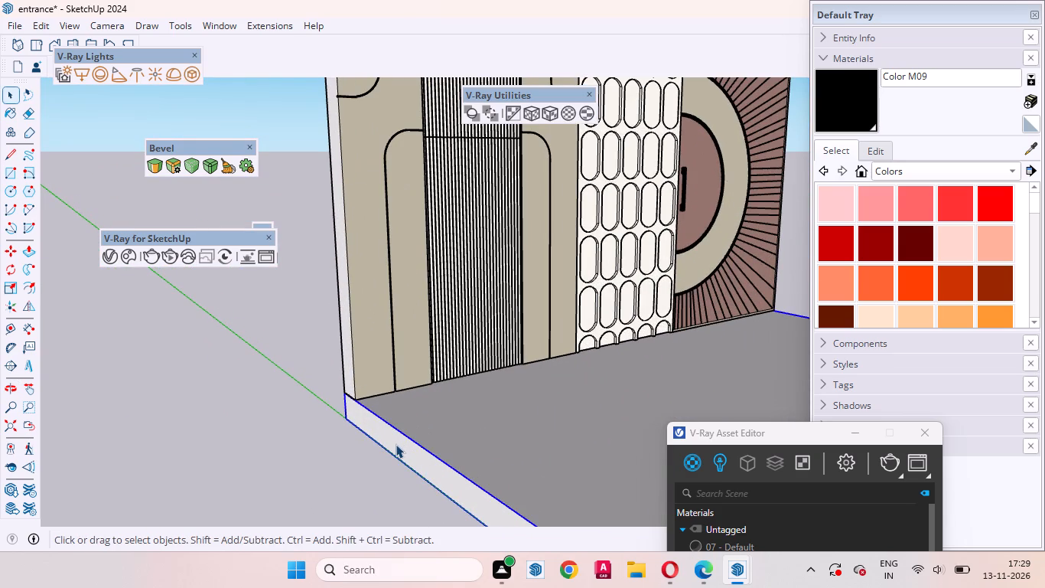
pyautogui.click(396, 446)
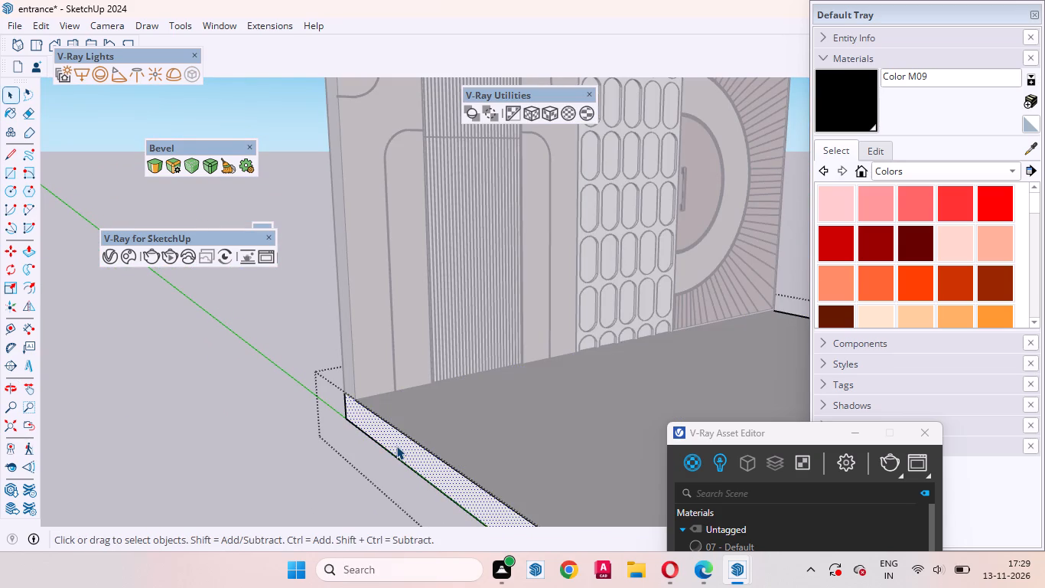
pyautogui.press('p')
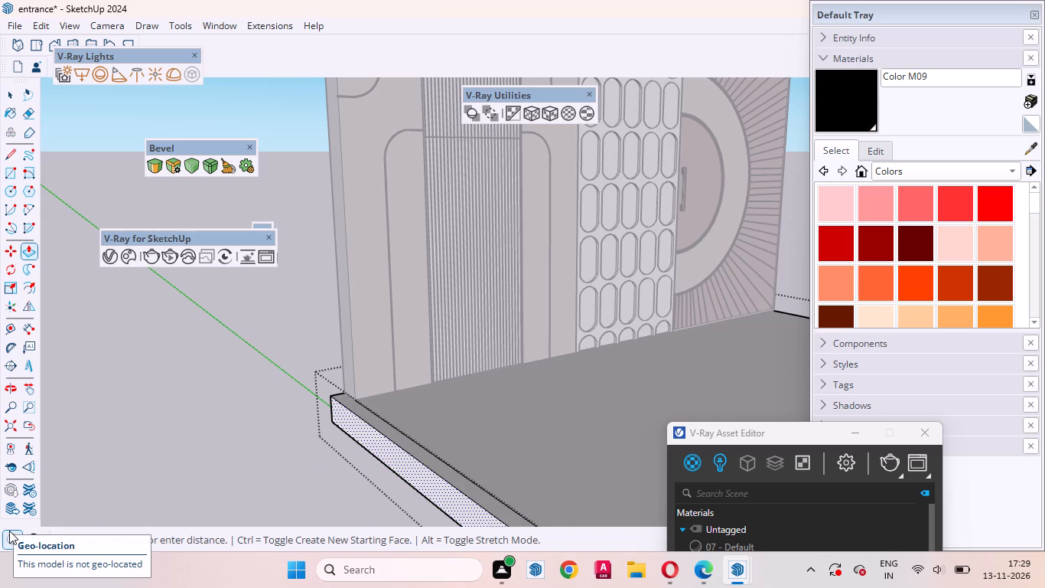
pyautogui.press('4')
pyautogui.write('.5')
pyautogui.press('Return')
pyautogui.press('space')
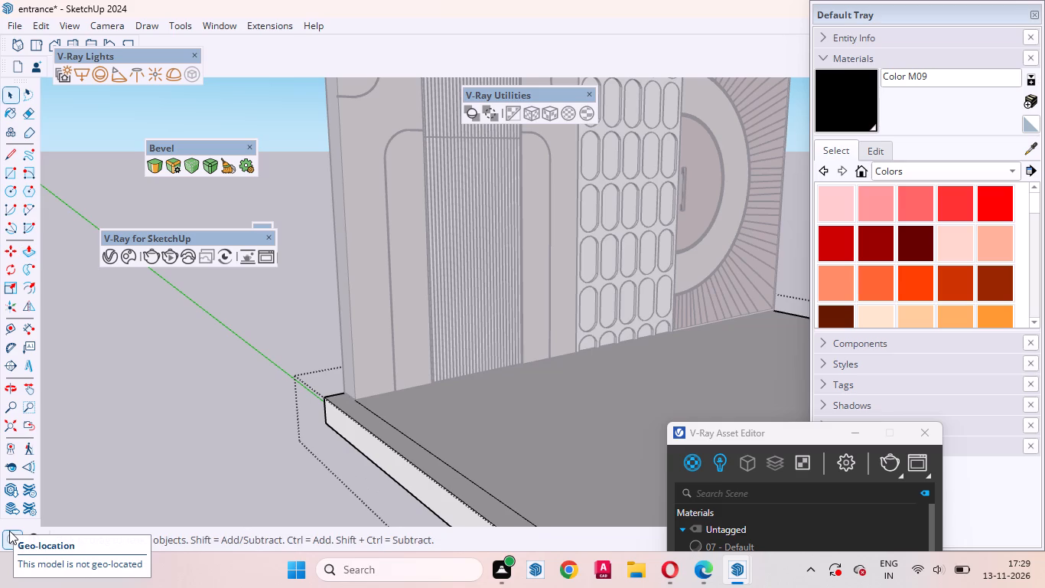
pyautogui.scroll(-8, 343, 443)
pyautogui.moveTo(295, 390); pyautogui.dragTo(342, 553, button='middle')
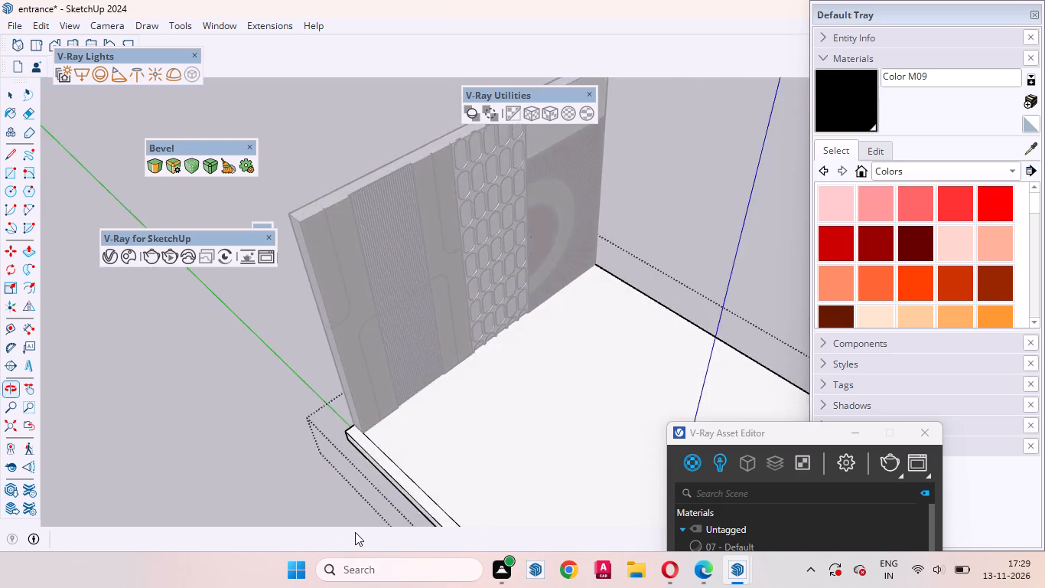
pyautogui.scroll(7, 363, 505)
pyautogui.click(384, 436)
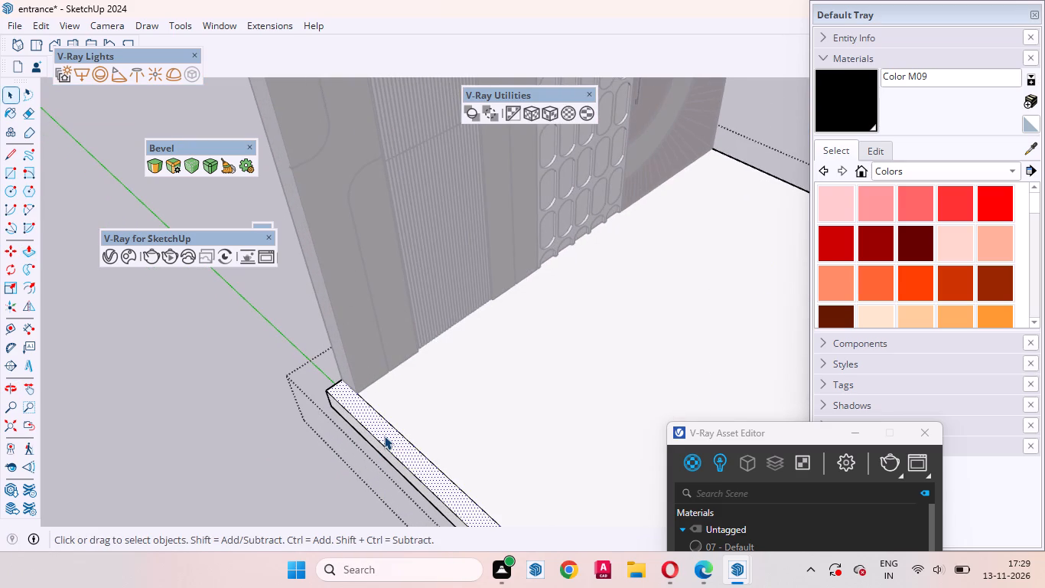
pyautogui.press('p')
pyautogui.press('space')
# Leave the floor slab group and start a new empty group for separate geometry.
pyautogui.click(229, 445)
pyautogui.scroll(-10, 252, 342)
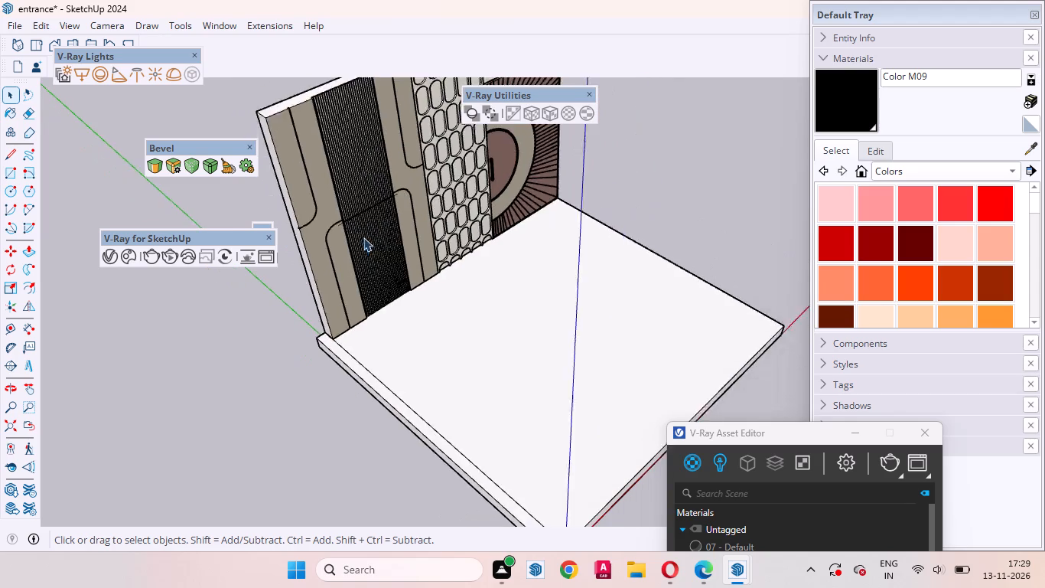
pyautogui.scroll(-2, 363, 237)
pyautogui.rightClick(253, 374)
pyautogui.click(298, 417)
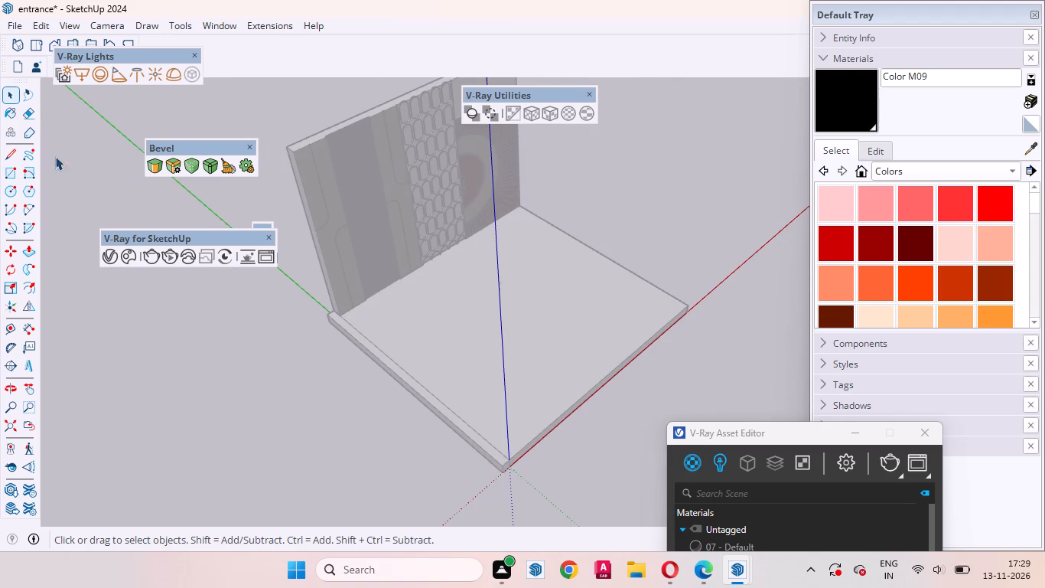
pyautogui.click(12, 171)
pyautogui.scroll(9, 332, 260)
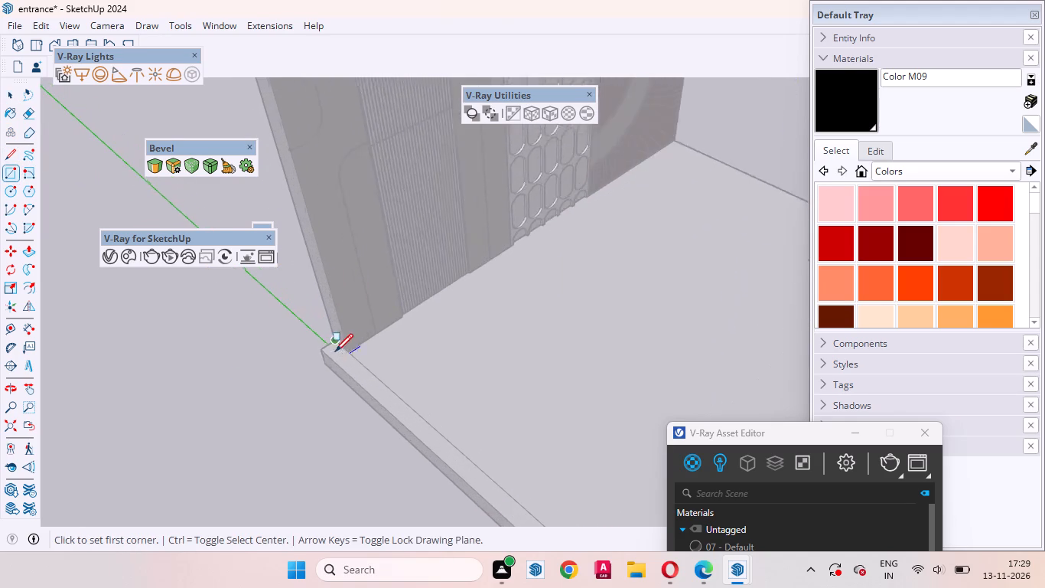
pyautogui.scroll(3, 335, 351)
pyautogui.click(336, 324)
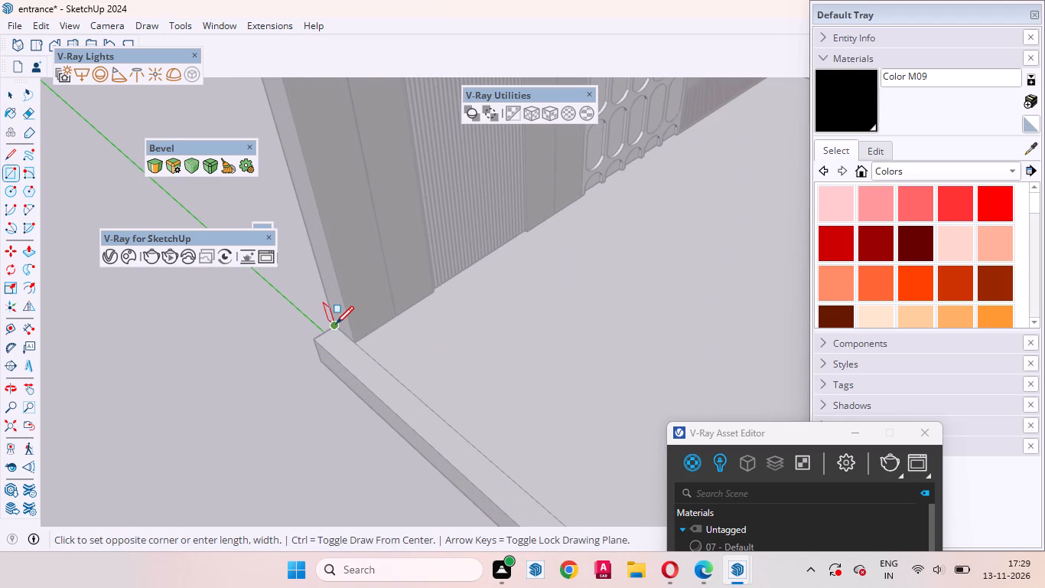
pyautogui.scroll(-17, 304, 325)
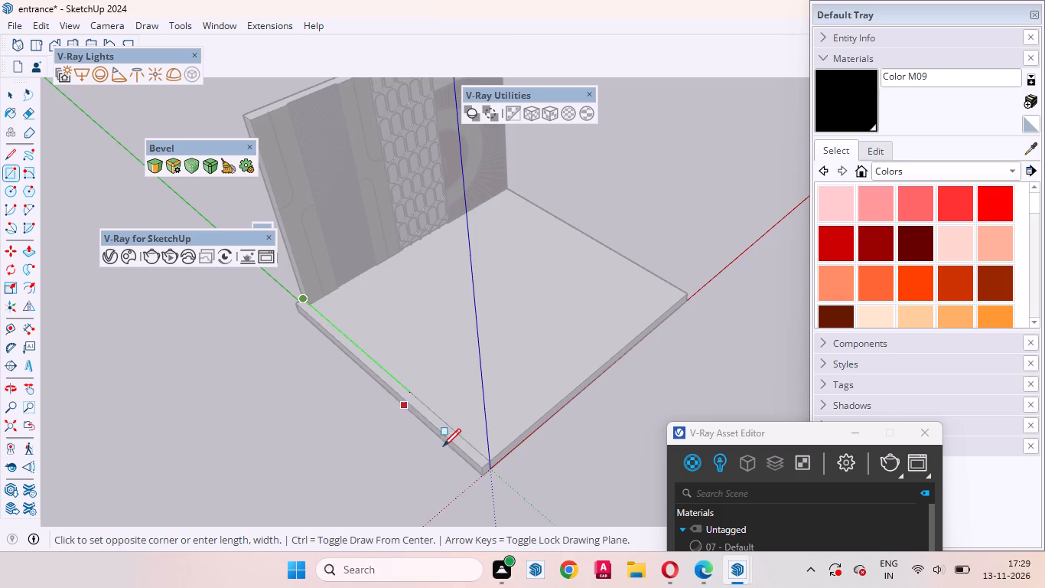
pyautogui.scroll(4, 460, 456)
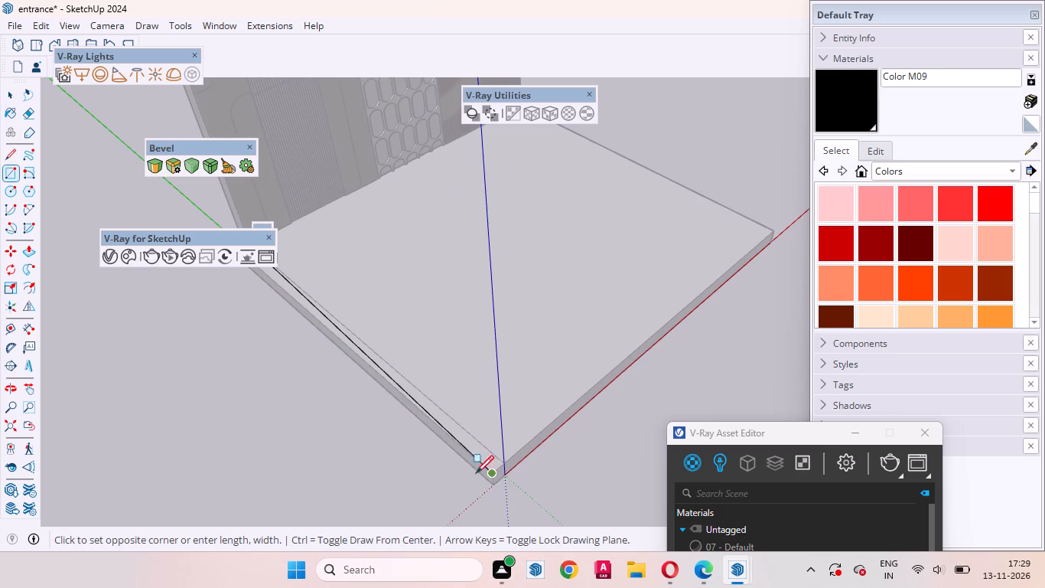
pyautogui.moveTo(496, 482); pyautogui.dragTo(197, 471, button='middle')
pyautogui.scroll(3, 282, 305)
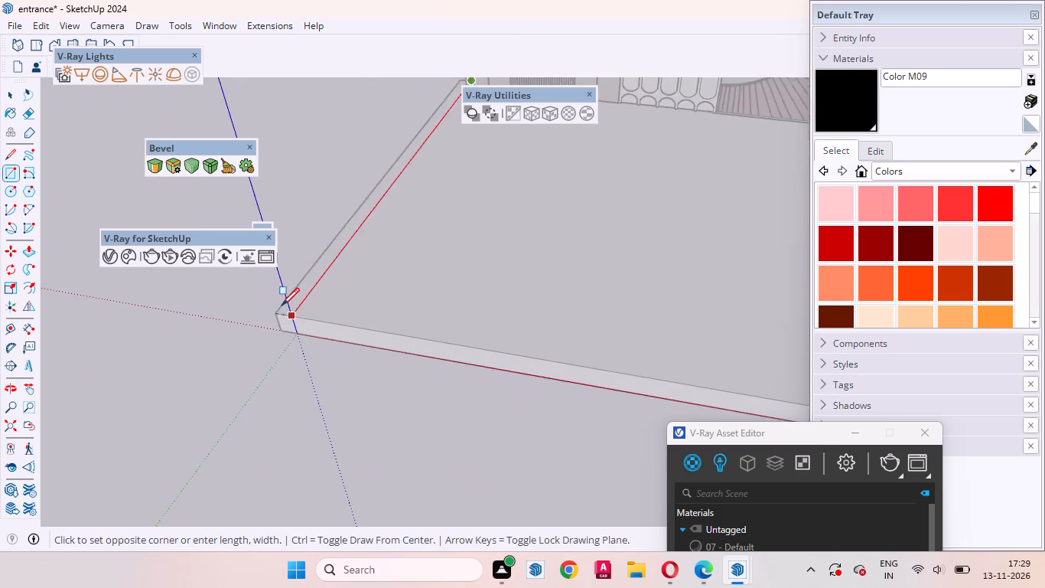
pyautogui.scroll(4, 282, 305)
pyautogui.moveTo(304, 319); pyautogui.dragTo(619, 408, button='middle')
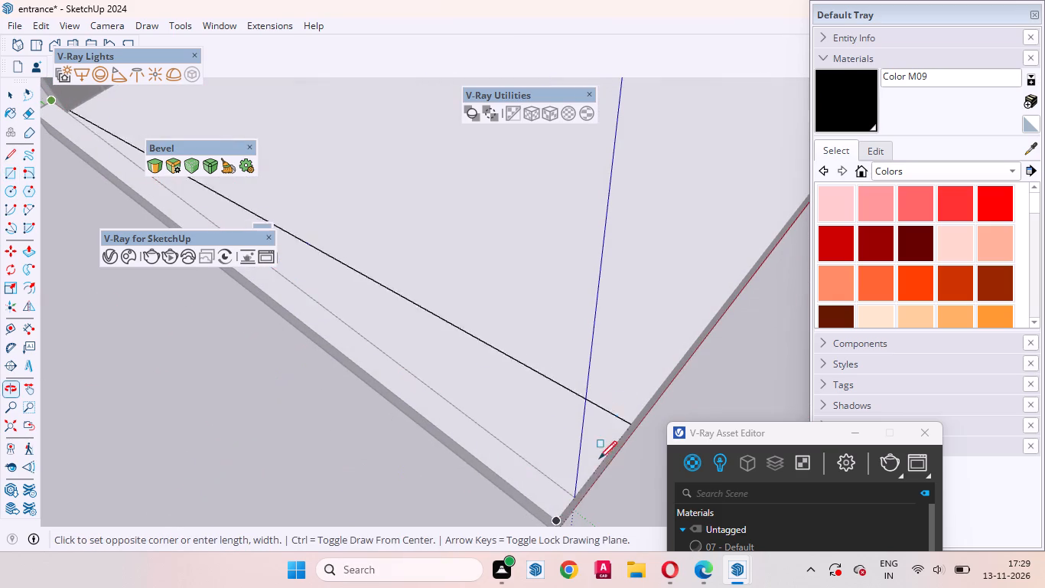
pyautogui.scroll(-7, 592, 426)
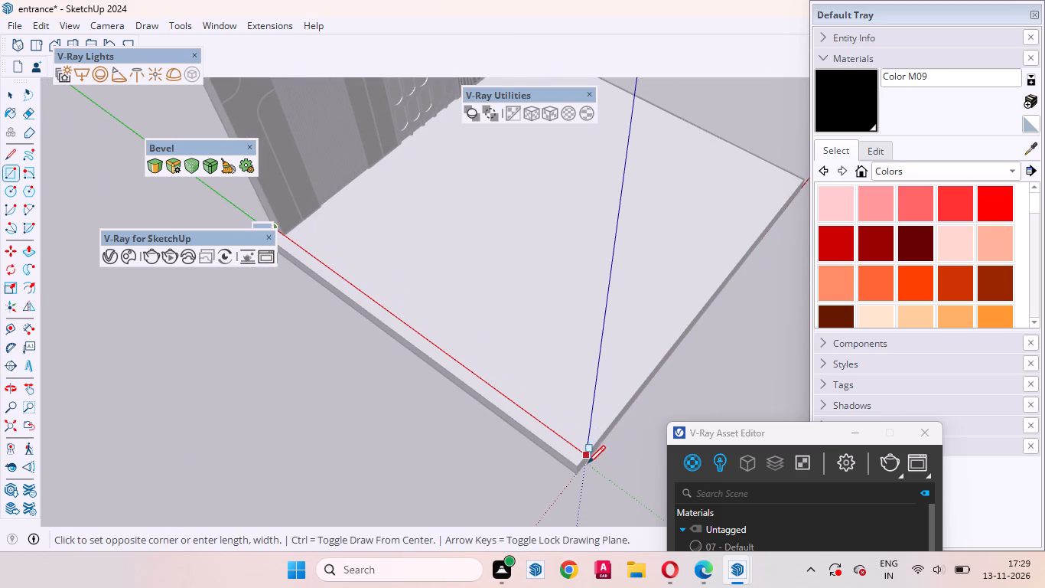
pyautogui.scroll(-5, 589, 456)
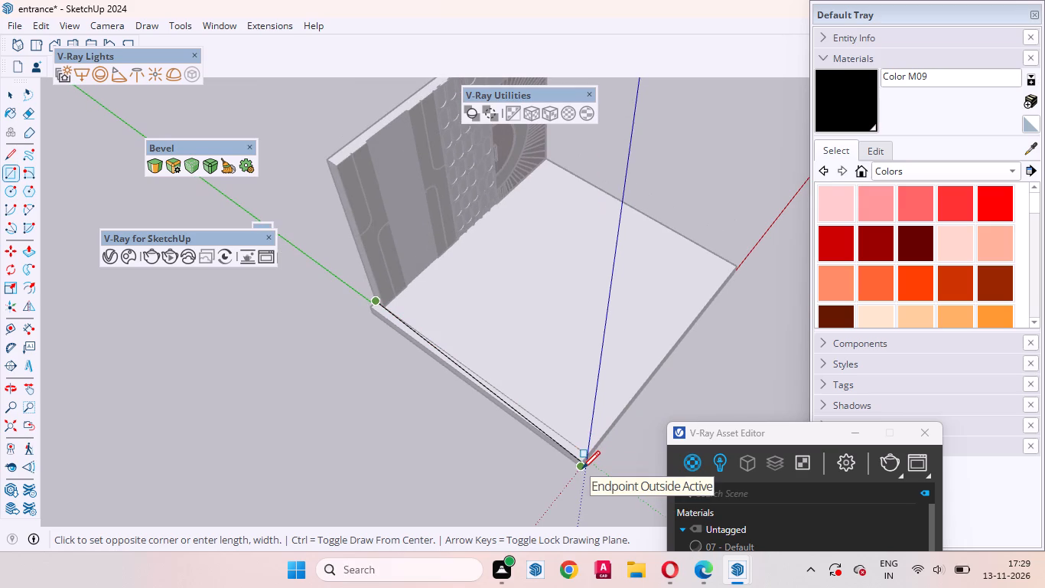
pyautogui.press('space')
# Draw a rectangle in the new group covering the added floor strip, from the front corner to the strip's opposite outer corner.
pyautogui.scroll(4, 514, 395)
pyautogui.moveTo(376, 421); pyautogui.dragTo(598, 392, button='middle')
pyautogui.scroll(1, 601, 390)
pyautogui.scroll(-7, 555, 309)
pyautogui.moveTo(503, 394); pyautogui.dragTo(560, 457, button='middle')
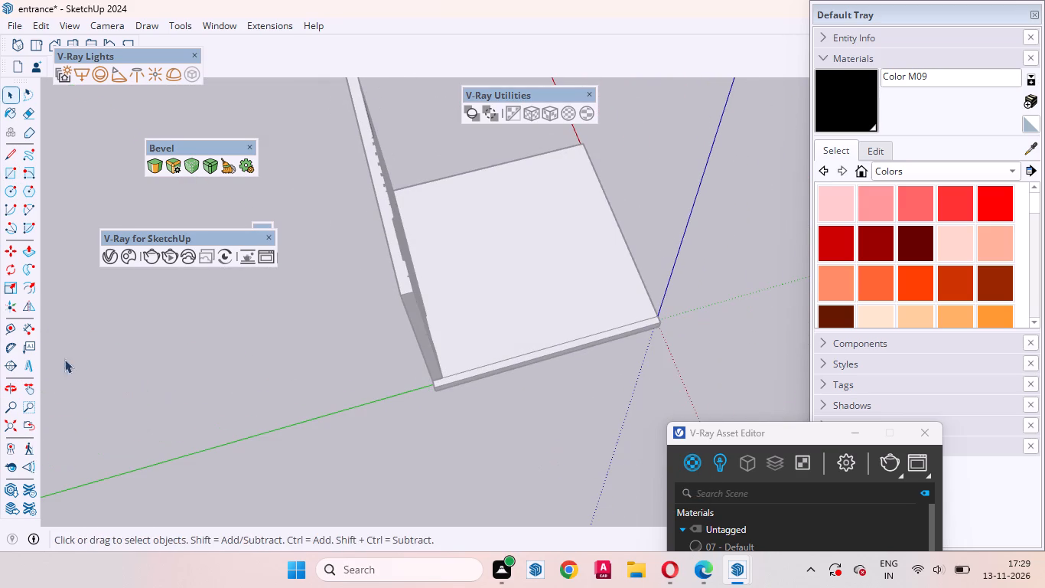
pyautogui.scroll(6, 411, 356)
pyautogui.moveTo(542, 374); pyautogui.dragTo(679, 430, button='middle')
pyautogui.scroll(-3, 588, 352)
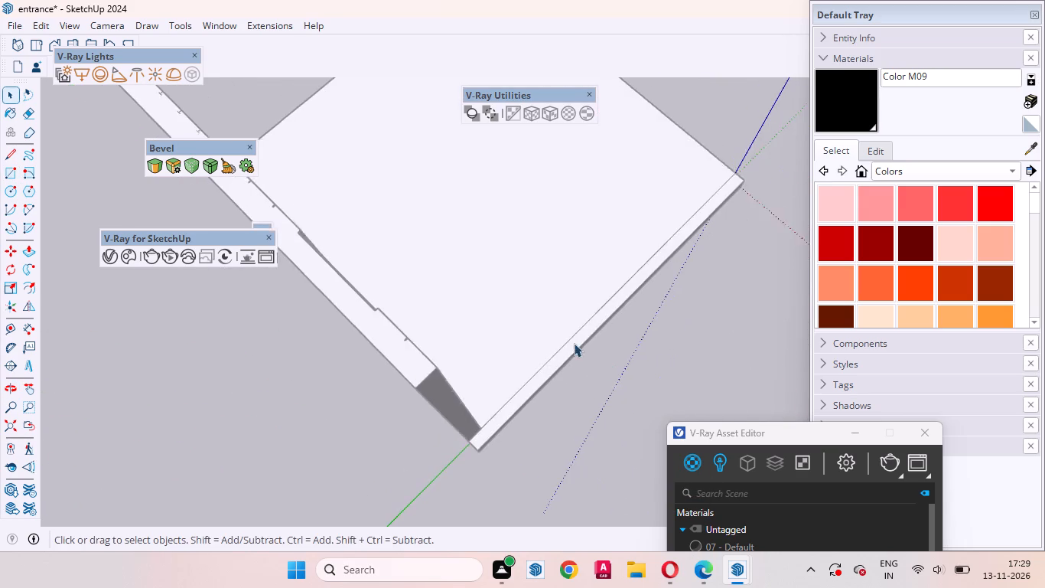
pyautogui.click(14, 169)
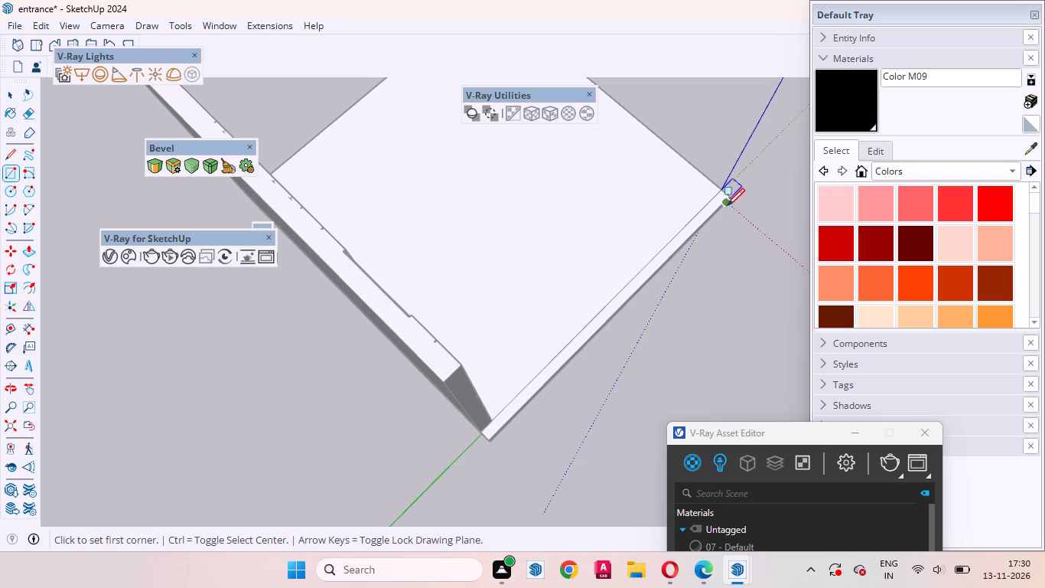
pyautogui.click(723, 191)
pyautogui.scroll(6, 507, 420)
pyautogui.click(477, 452)
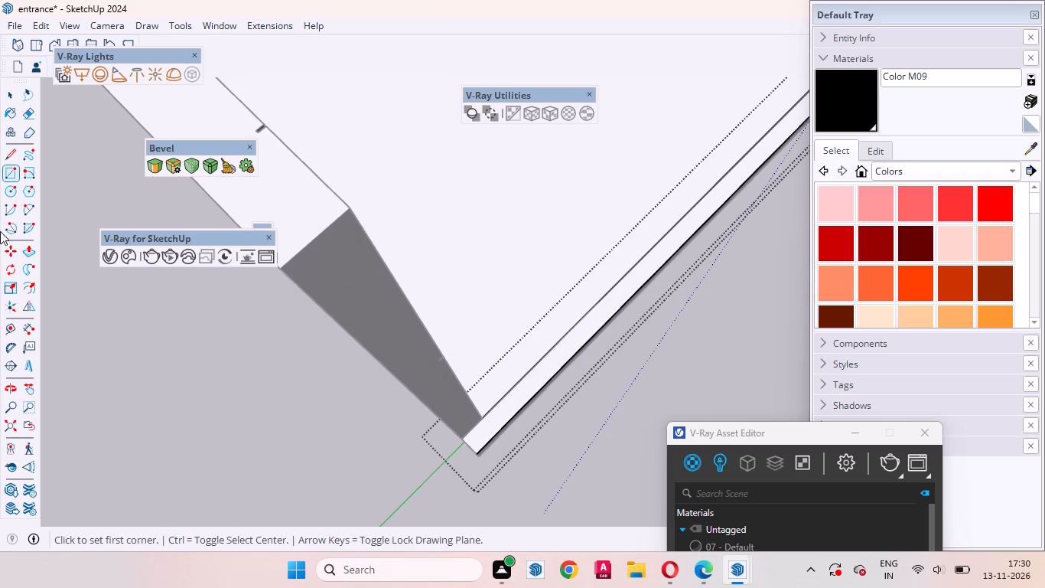
# Push/pull the strip rectangle up to the top of the panelled wall to form a side wall, and close its group.
pyautogui.click(30, 247)
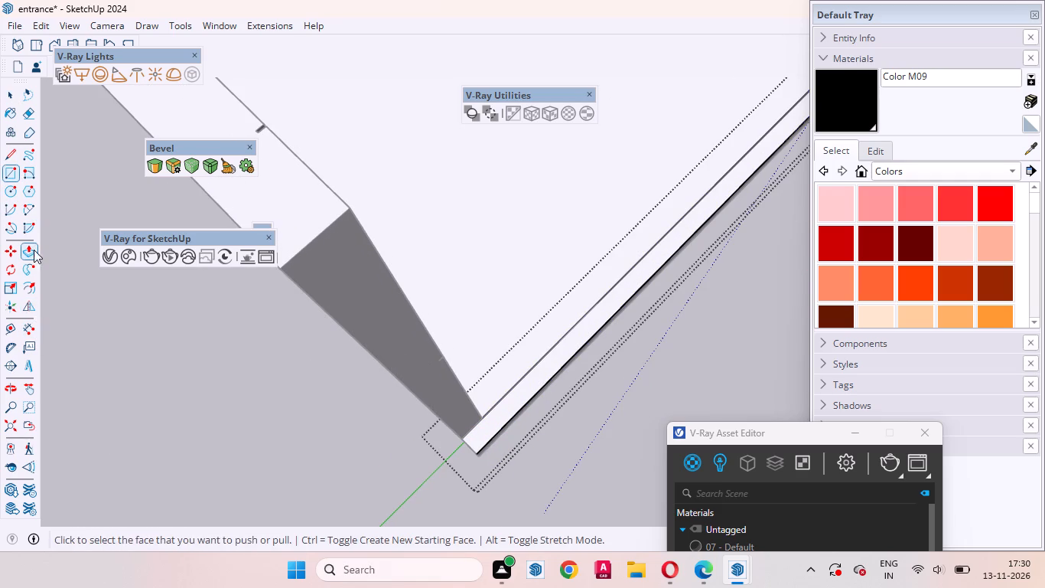
pyautogui.click(511, 394)
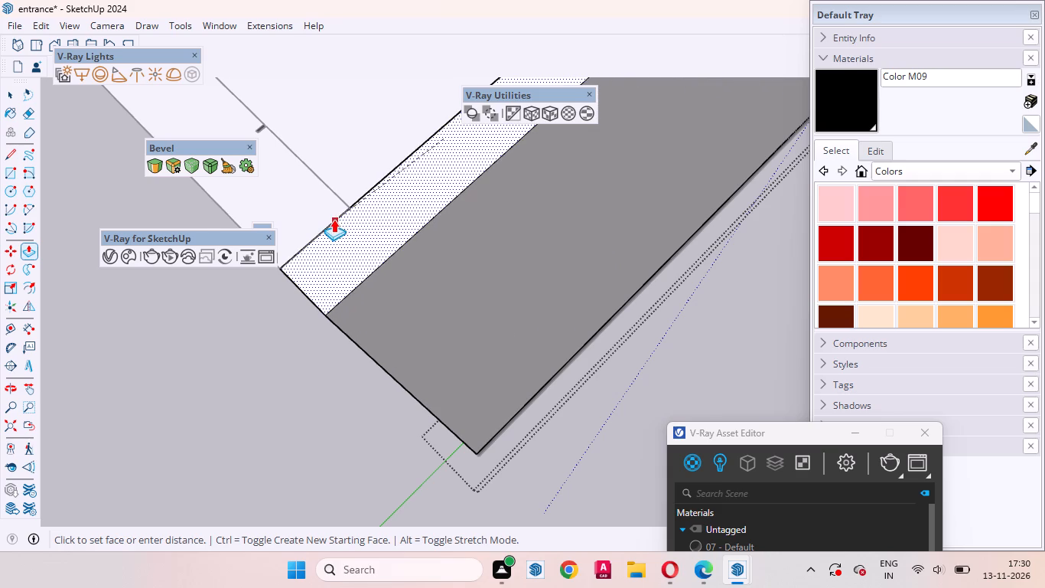
pyautogui.click(334, 219)
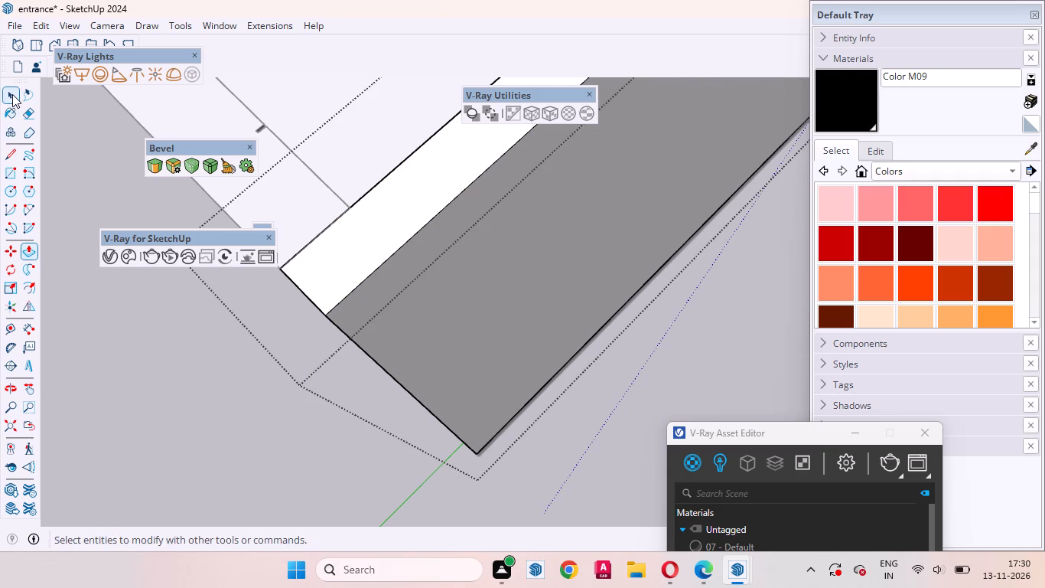
pyautogui.click(12, 94)
pyautogui.scroll(-7, 179, 447)
pyautogui.click(196, 459)
pyautogui.scroll(-9, 677, 420)
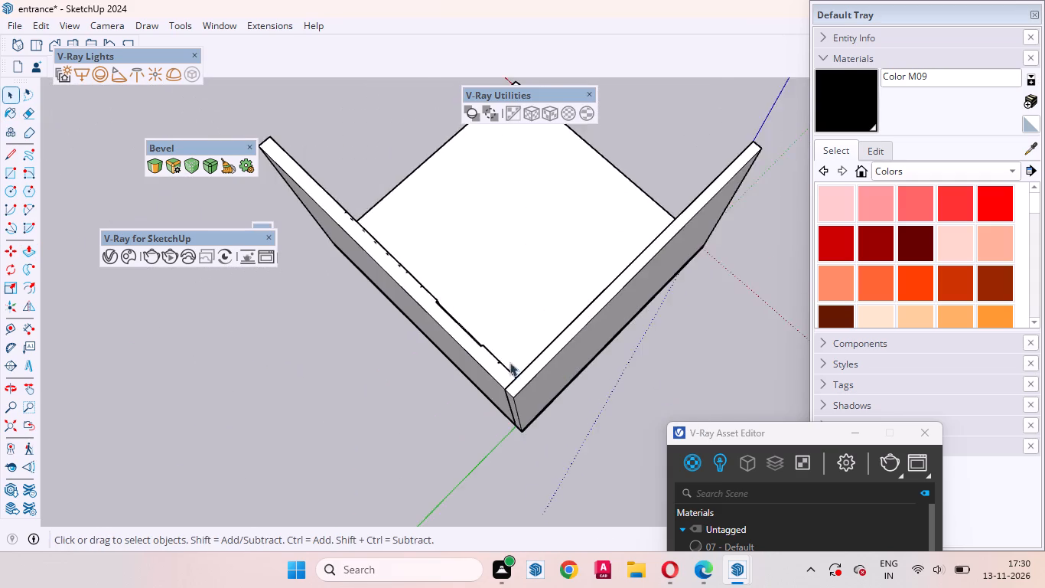
# Examine the panelled wall, new side wall and floor slab from around the model and in the front view.
pyautogui.scroll(-4, 509, 362)
pyautogui.moveTo(564, 378); pyautogui.dragTo(93, 296, button='middle')
pyautogui.scroll(-4, 584, 332)
pyautogui.moveTo(731, 357); pyautogui.dragTo(713, 358, button='middle')
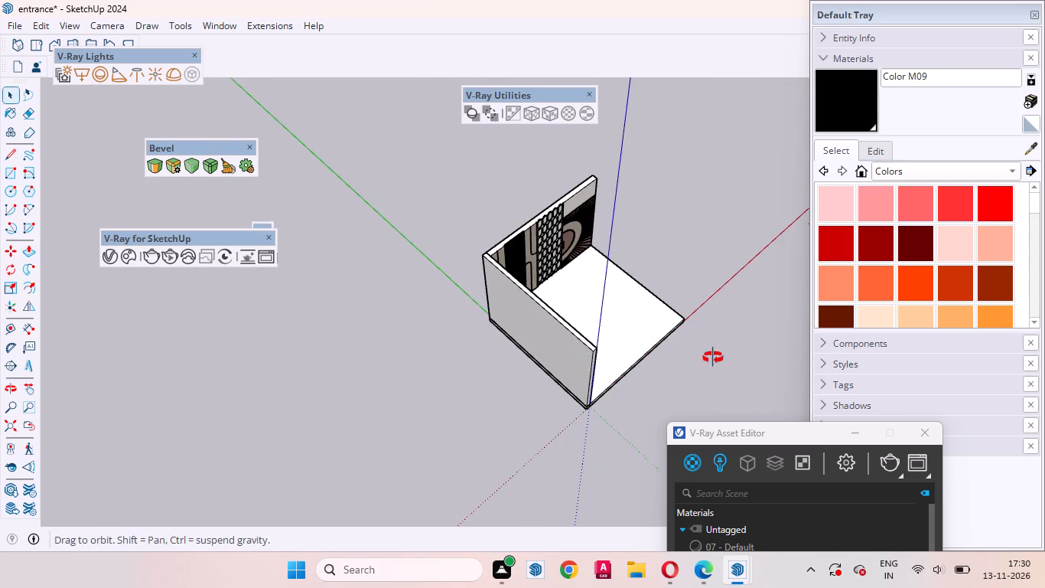
pyautogui.moveTo(713, 358); pyautogui.dragTo(515, 305, button='middle')
pyautogui.click(46, 44)
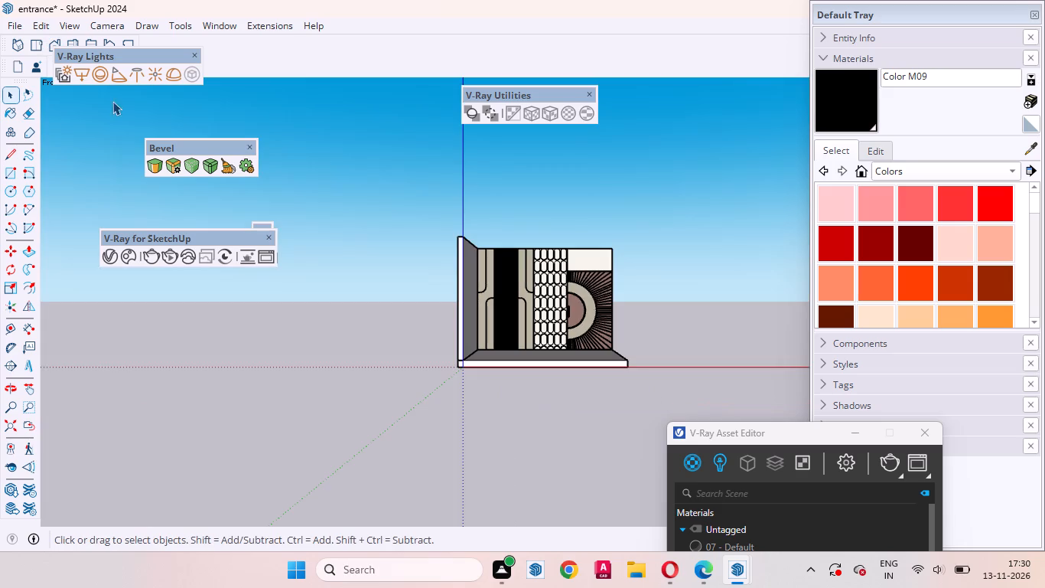
pyautogui.scroll(10, 574, 272)
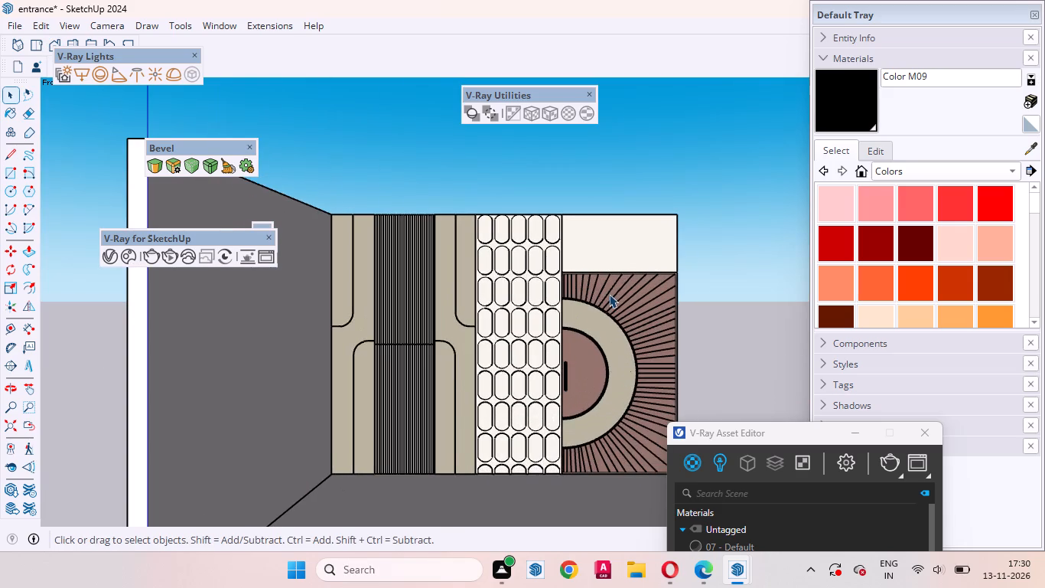
pyautogui.scroll(1, 609, 294)
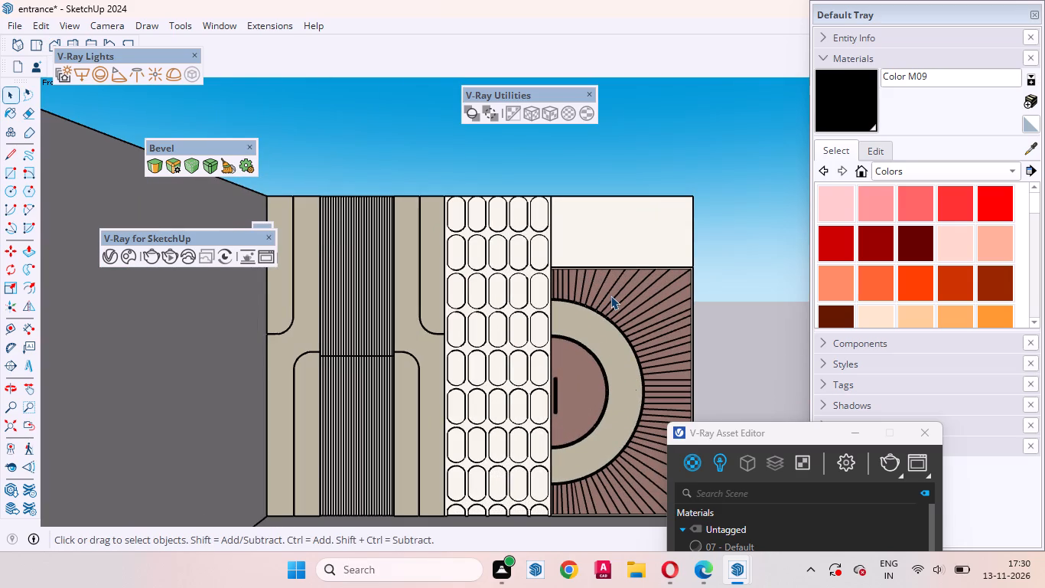
pyautogui.scroll(-9, 493, 276)
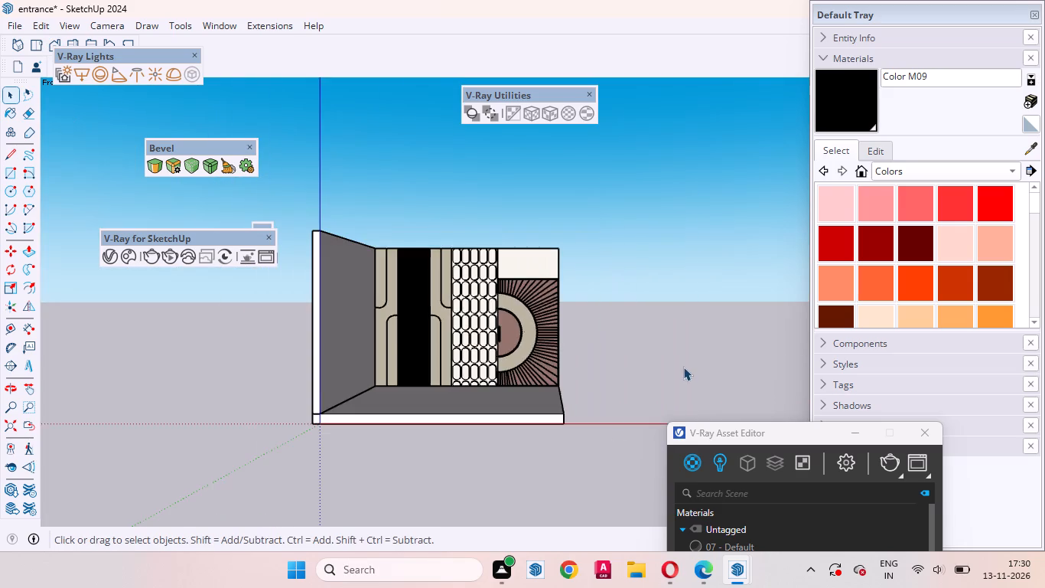
# Open the floor slab group and push/pull its side face beside the circular-pattern panel outward by 2'.
pyautogui.moveTo(683, 367); pyautogui.dragTo(331, 424, button='middle')
pyautogui.scroll(10, 467, 410)
pyautogui.click(610, 370)
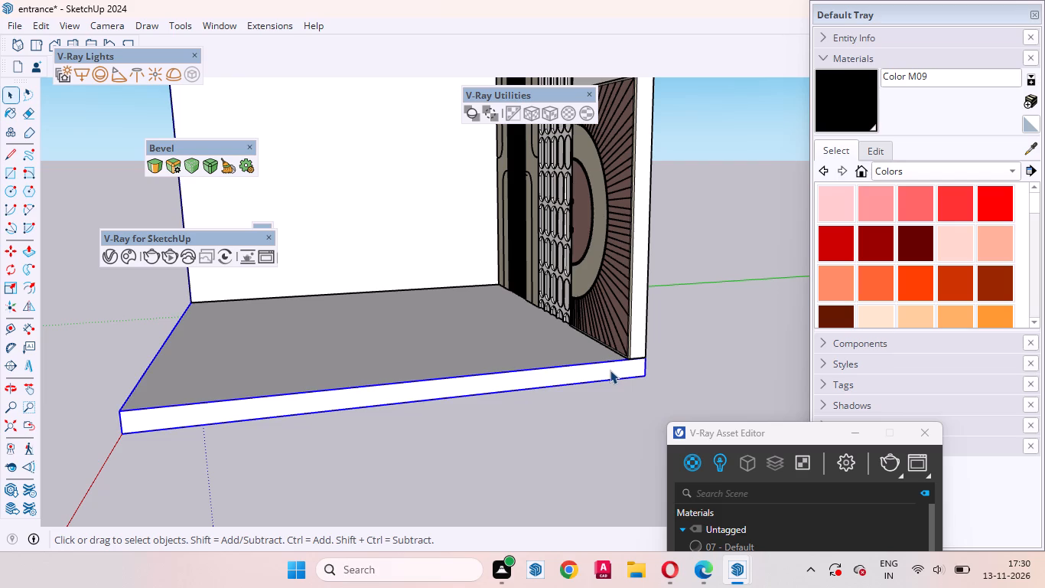
pyautogui.doubleClick(610, 370)
pyautogui.click(594, 370)
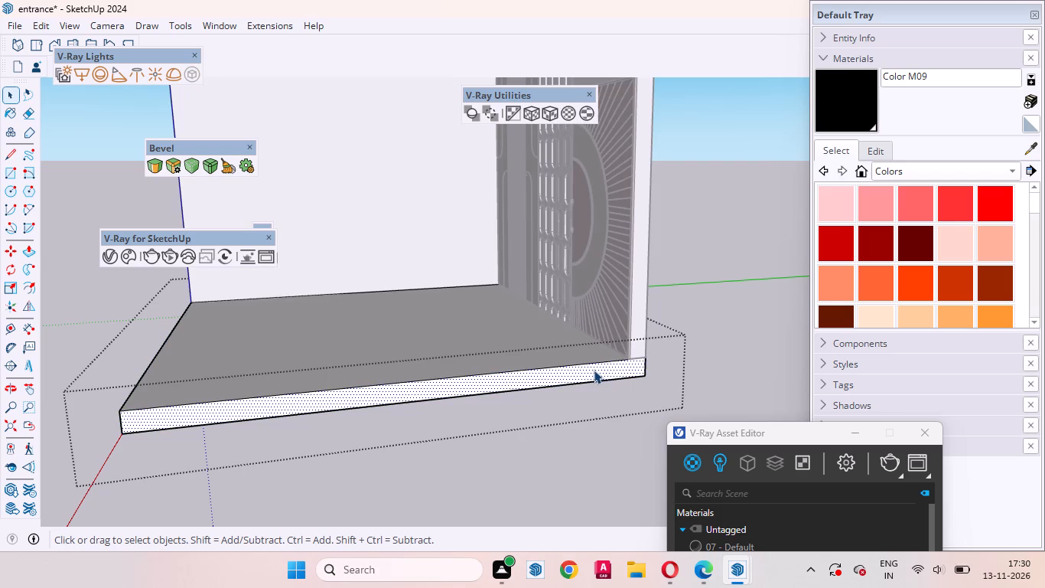
pyautogui.press('p')
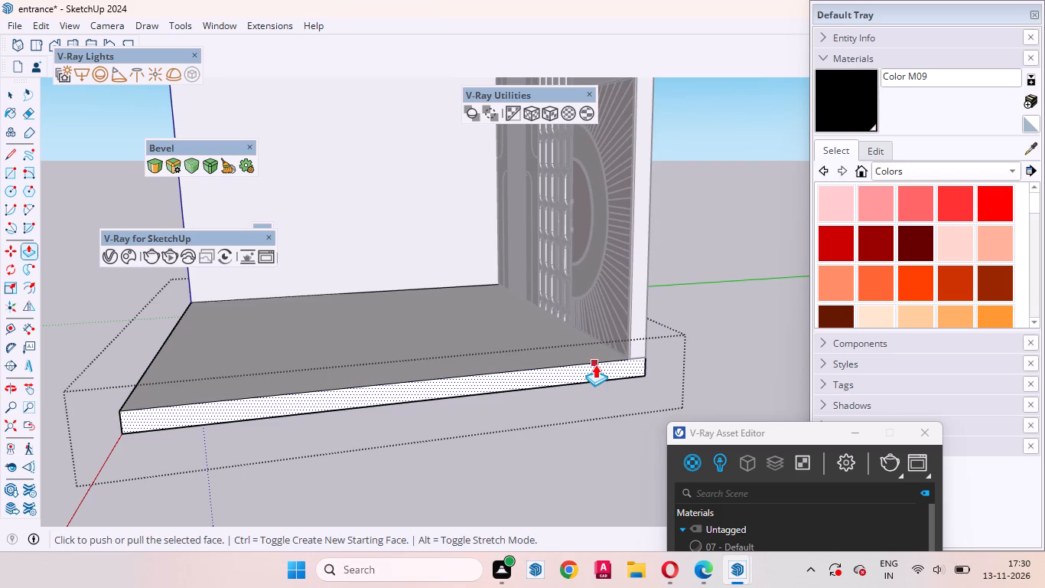
pyautogui.click(595, 374)
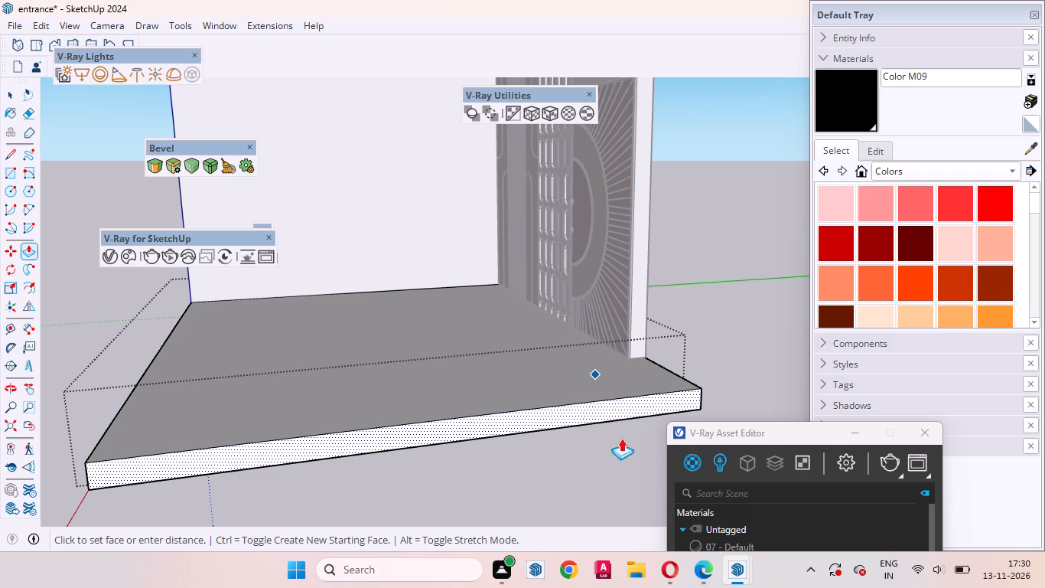
pyautogui.press('2')
pyautogui.press("'")
pyautogui.press('Return')
pyautogui.press('space')
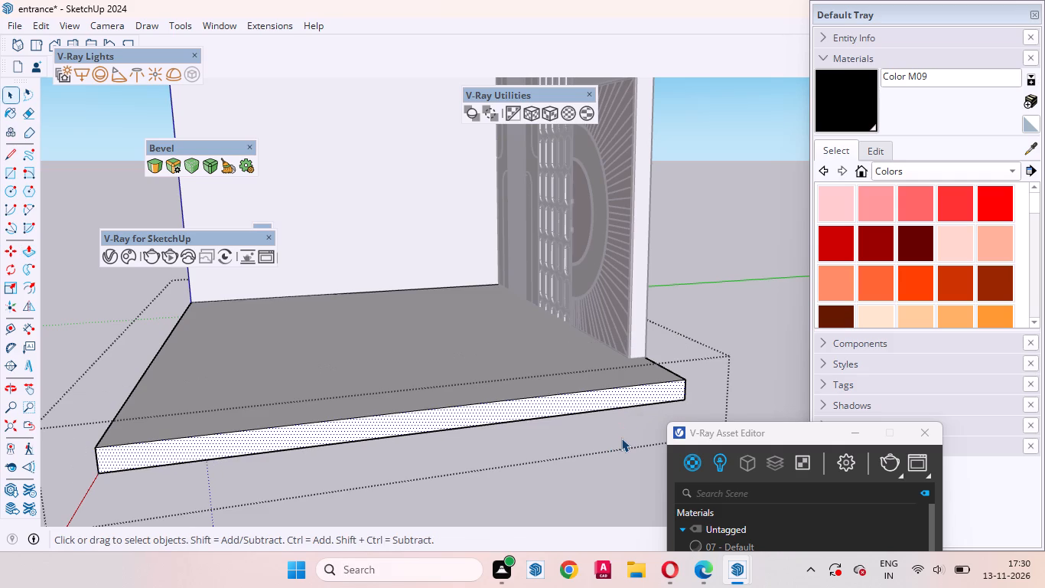
# Push/pull the extended slab side face inward by 4.5 with a new starting face, marking off a strip along that edge.
pyautogui.scroll(-3, 656, 447)
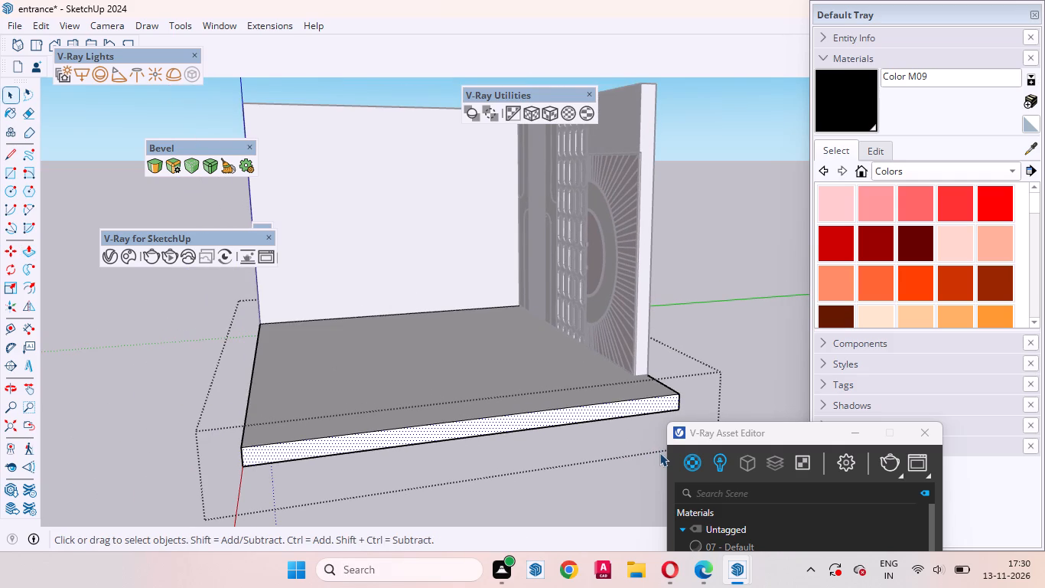
pyautogui.scroll(-7, 628, 453)
pyautogui.moveTo(496, 432); pyautogui.dragTo(509, 457, button='middle')
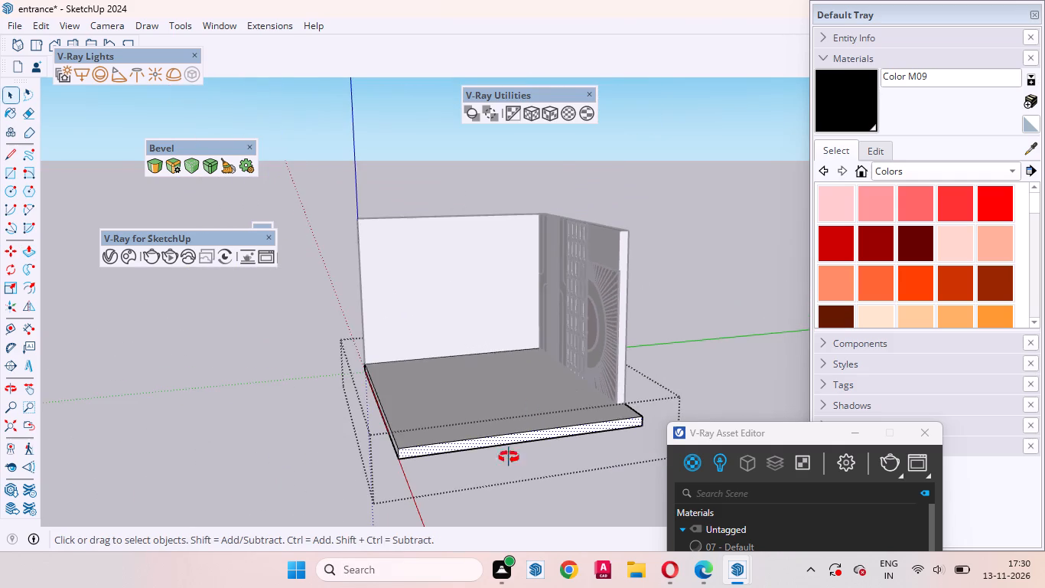
pyautogui.moveTo(509, 457); pyautogui.dragTo(671, 524, button='middle')
pyautogui.scroll(-5, 443, 376)
pyautogui.scroll(17, 628, 411)
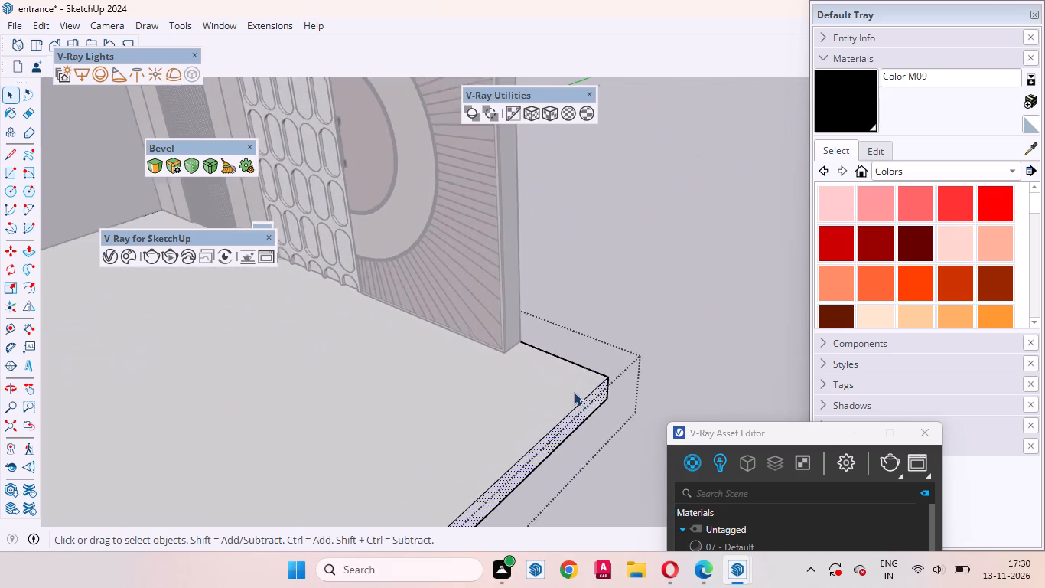
pyautogui.moveTo(576, 400); pyautogui.dragTo(649, 413, button='middle')
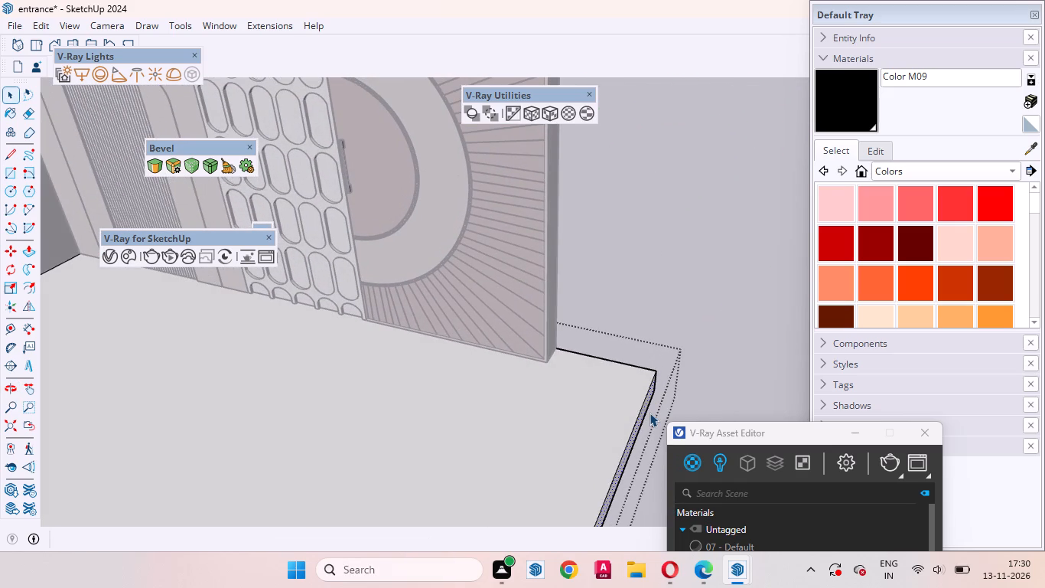
pyautogui.press('p')
pyautogui.scroll(7, 649, 413)
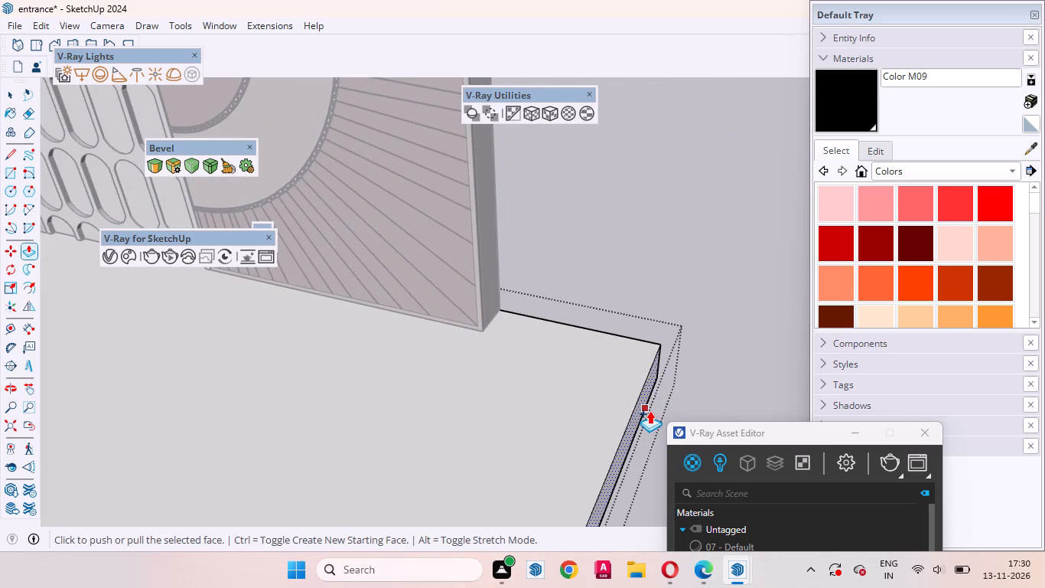
pyautogui.click(649, 410)
pyautogui.write('4.5')
pyautogui.press('Return')
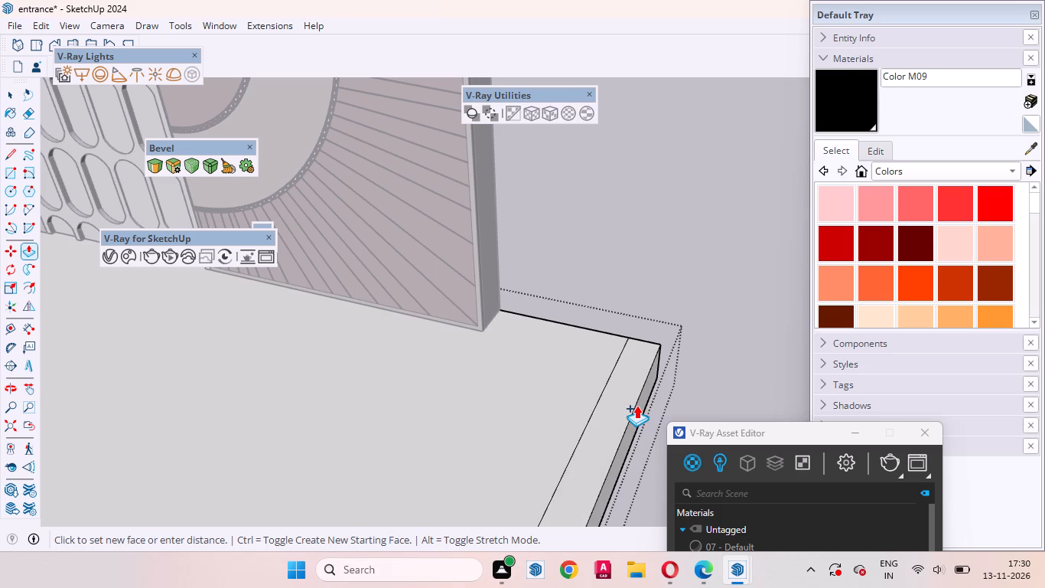
# Push/pull the marked strip up to the height of the opposite side wall to form a second side wall, and leave the group.
pyautogui.press('space')
pyautogui.click(630, 397)
pyautogui.press('p')
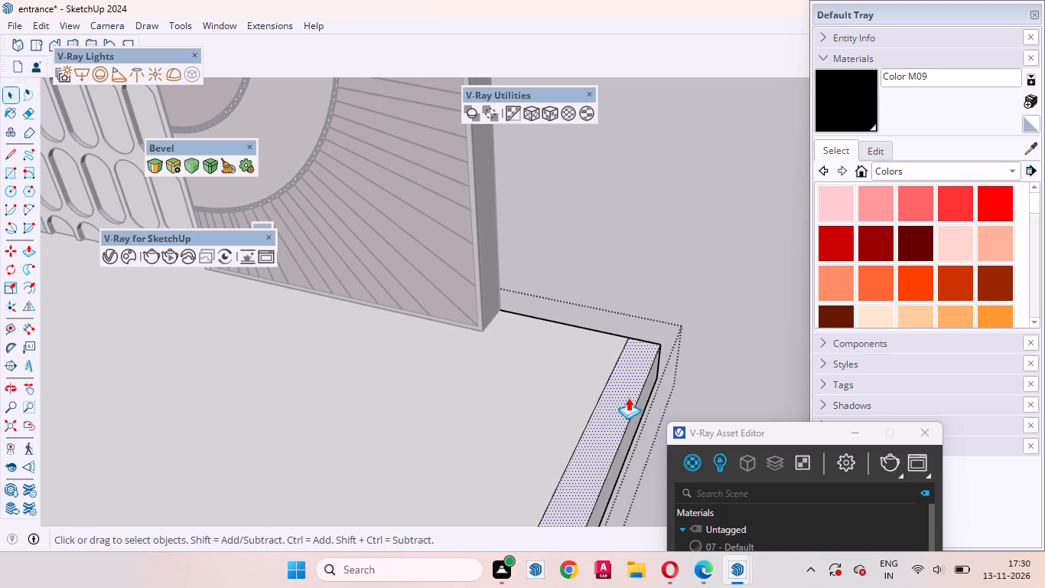
pyautogui.click(628, 397)
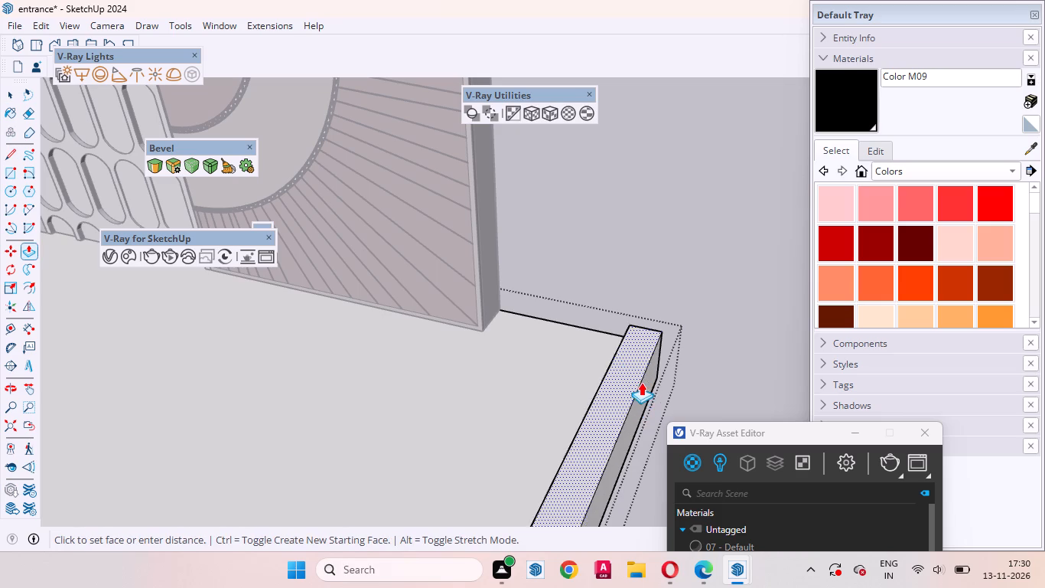
pyautogui.scroll(-19, 662, 342)
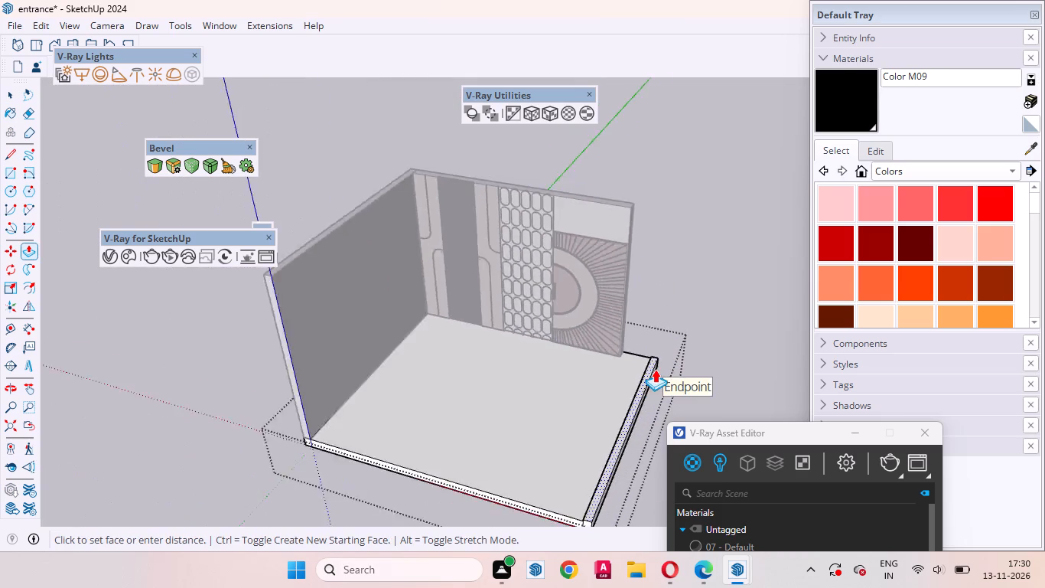
pyautogui.scroll(-1, 655, 369)
pyautogui.click(429, 263)
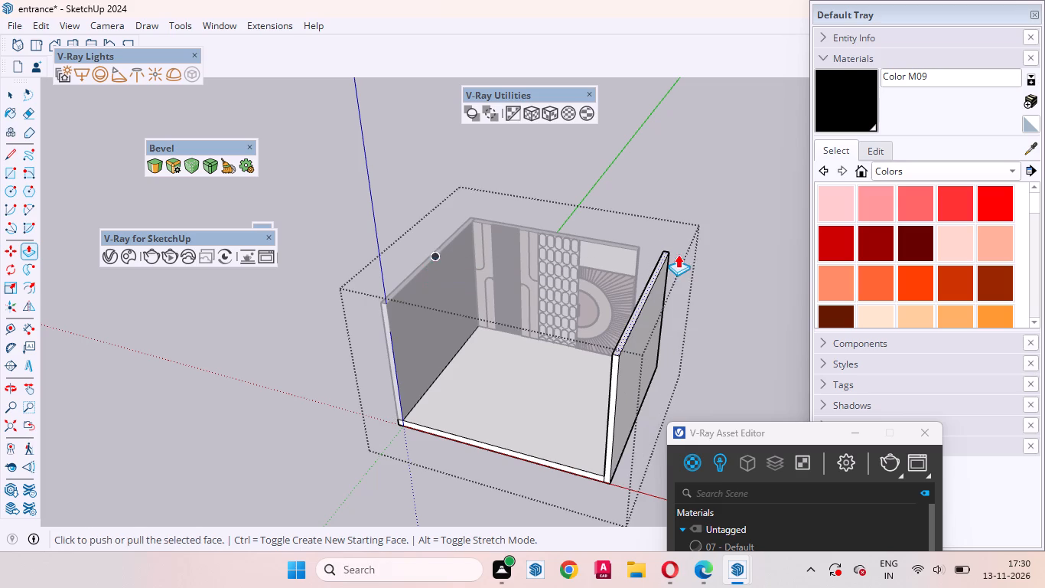
pyautogui.press('space')
pyautogui.click(690, 250)
pyautogui.moveTo(720, 274); pyautogui.dragTo(159, 322, button='middle')
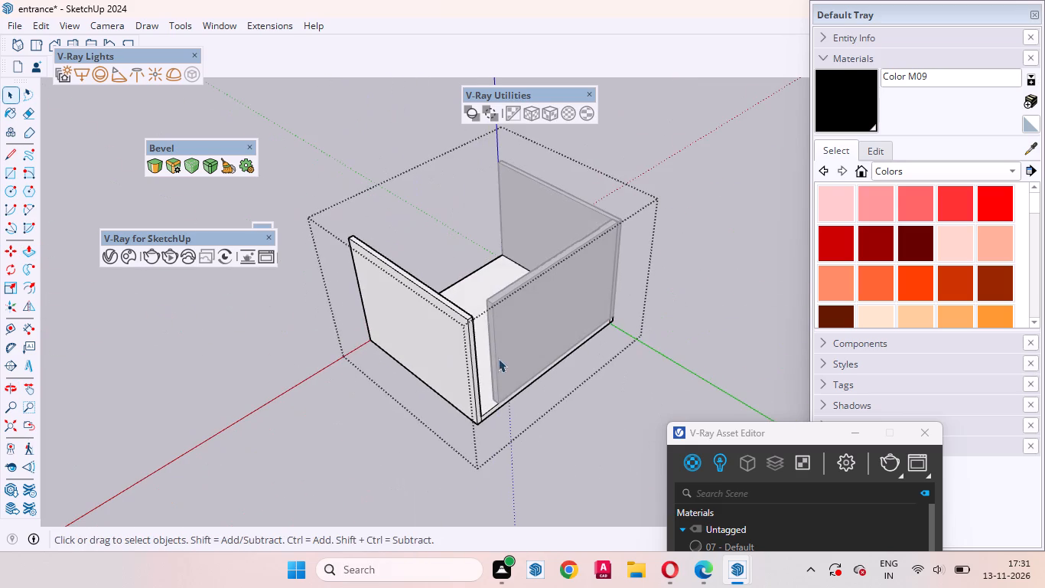
pyautogui.click(522, 434)
# Place a guide line parallel to the slab's back edge, through the panelled wall's bottom front corner in the gap beside the second side wall.
pyautogui.scroll(12, 508, 407)
pyautogui.scroll(-4, 540, 415)
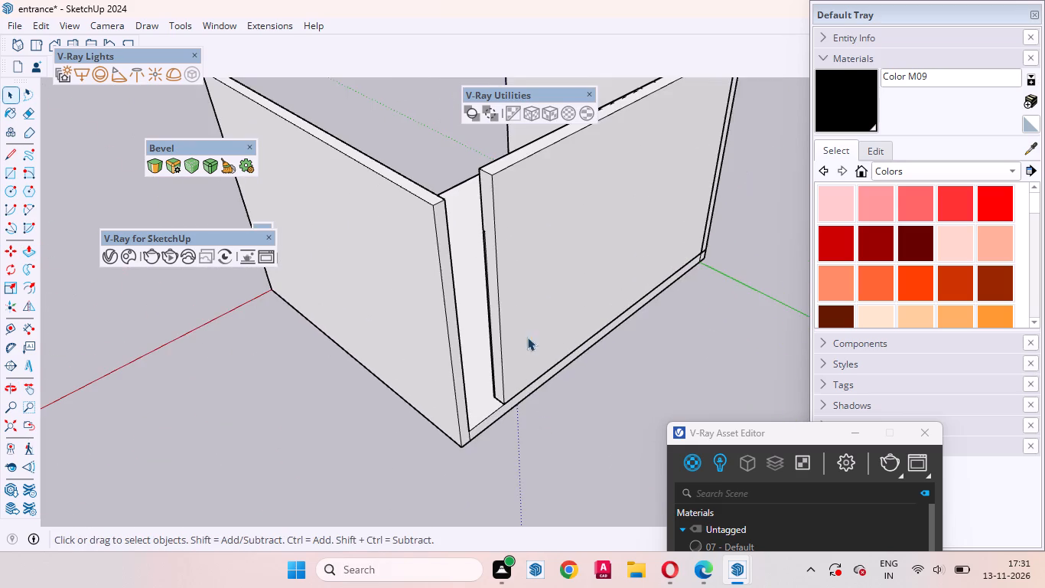
pyautogui.scroll(6, 499, 237)
pyautogui.moveTo(489, 331); pyautogui.dragTo(295, 426, button='middle')
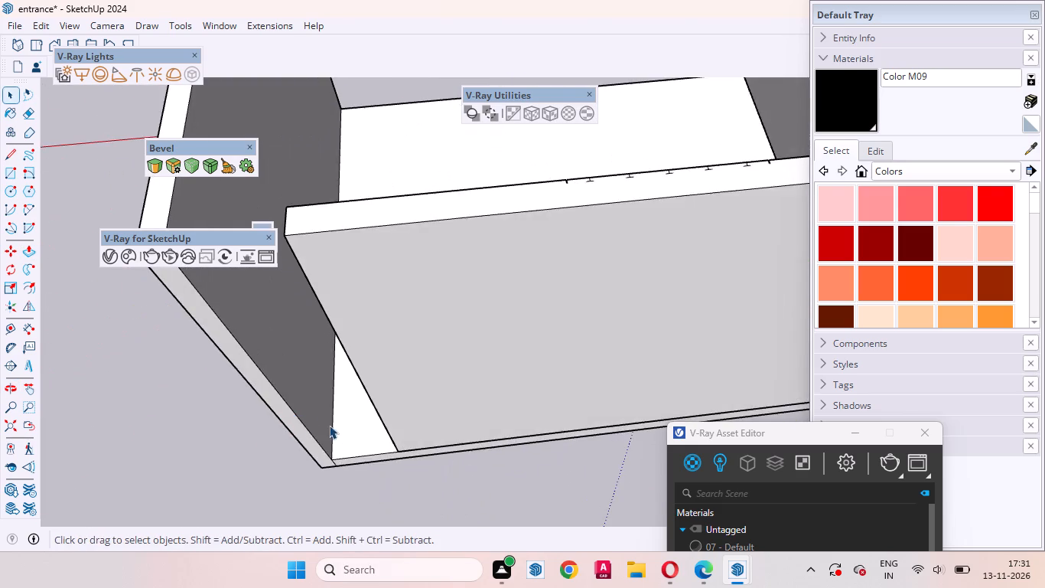
pyautogui.scroll(4, 329, 425)
pyautogui.scroll(-4, 450, 315)
pyautogui.scroll(3, 383, 439)
pyautogui.moveTo(480, 452); pyautogui.dragTo(755, 504, button='middle')
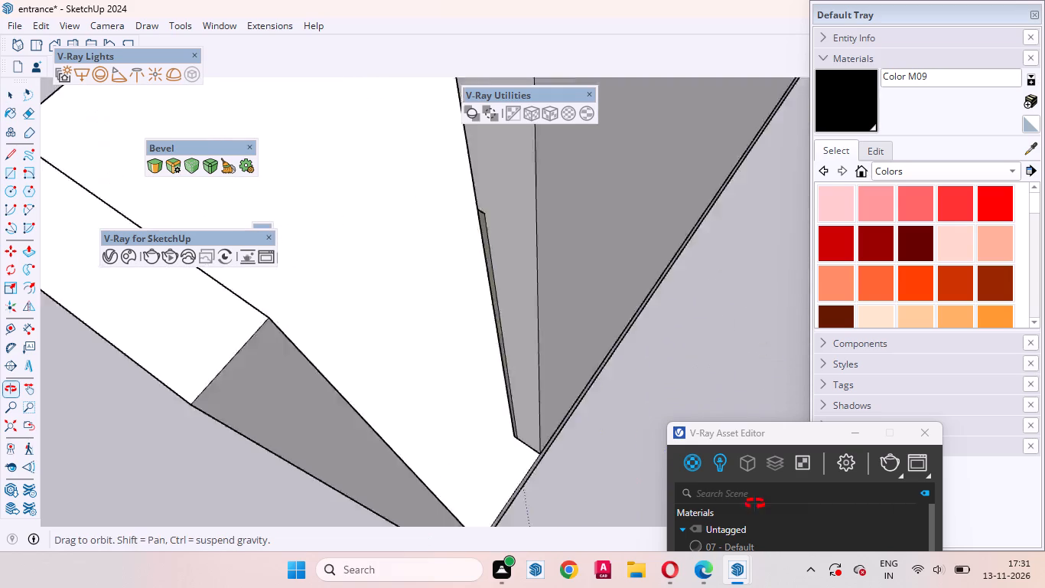
pyautogui.moveTo(755, 504); pyautogui.dragTo(796, 560, button='middle')
pyautogui.scroll(-8, 334, 299)
pyautogui.moveTo(374, 317); pyautogui.dragTo(619, 271, button='middle')
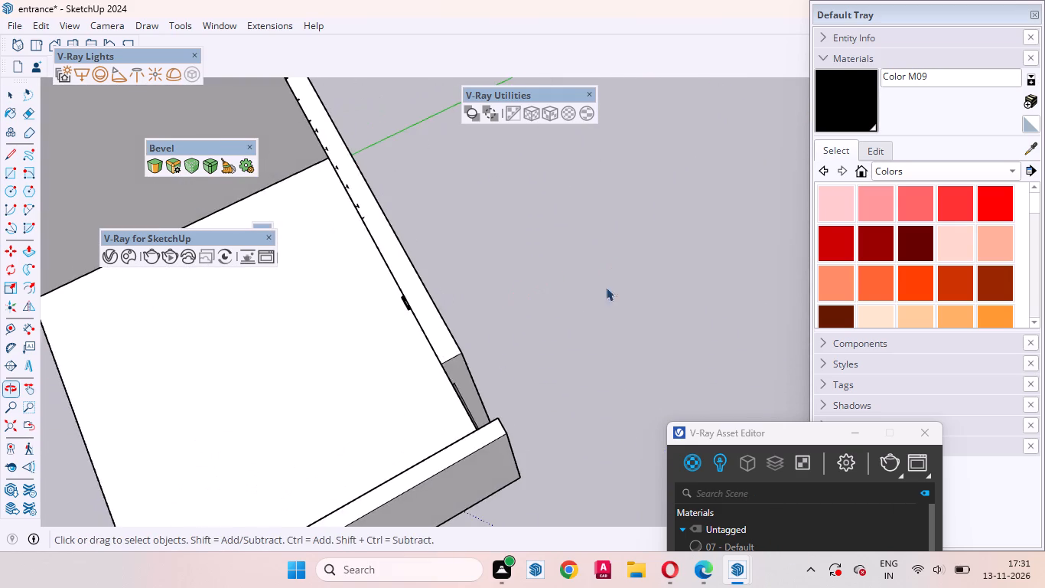
pyautogui.scroll(6, 542, 349)
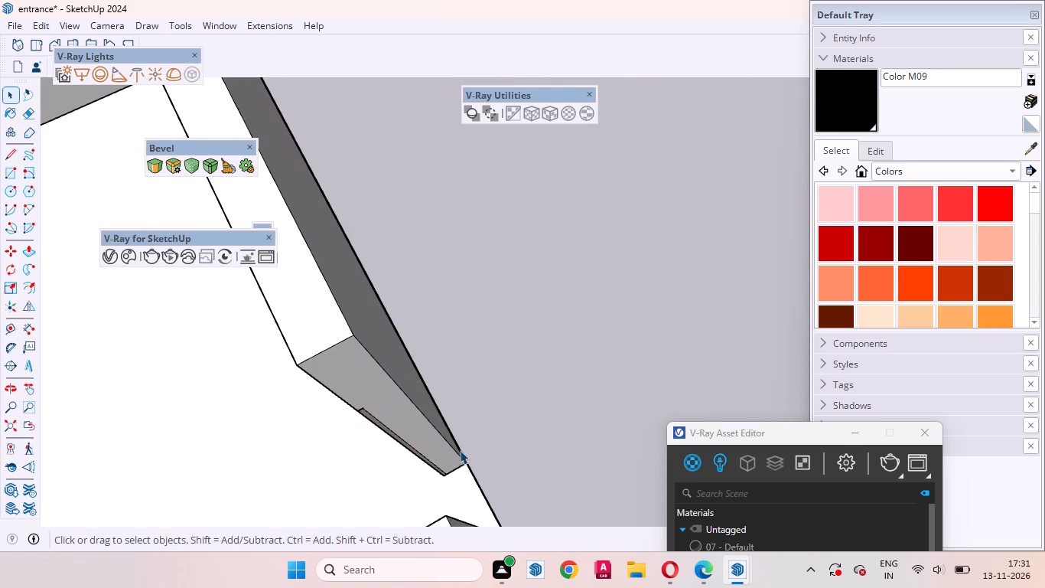
pyautogui.press('t')
pyautogui.scroll(2, 480, 481)
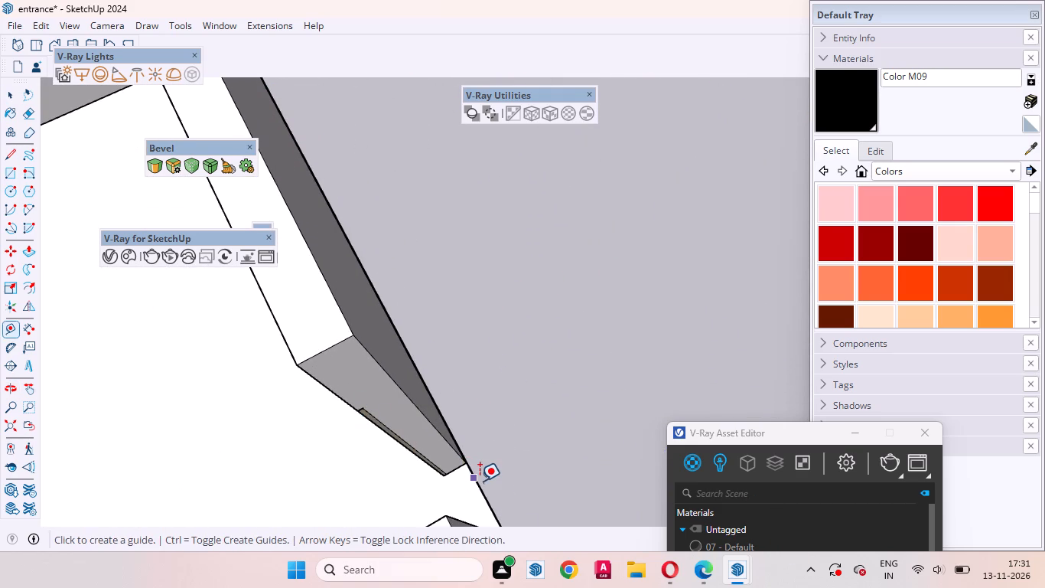
pyautogui.scroll(2, 480, 481)
pyautogui.click(470, 476)
pyautogui.scroll(2, 451, 492)
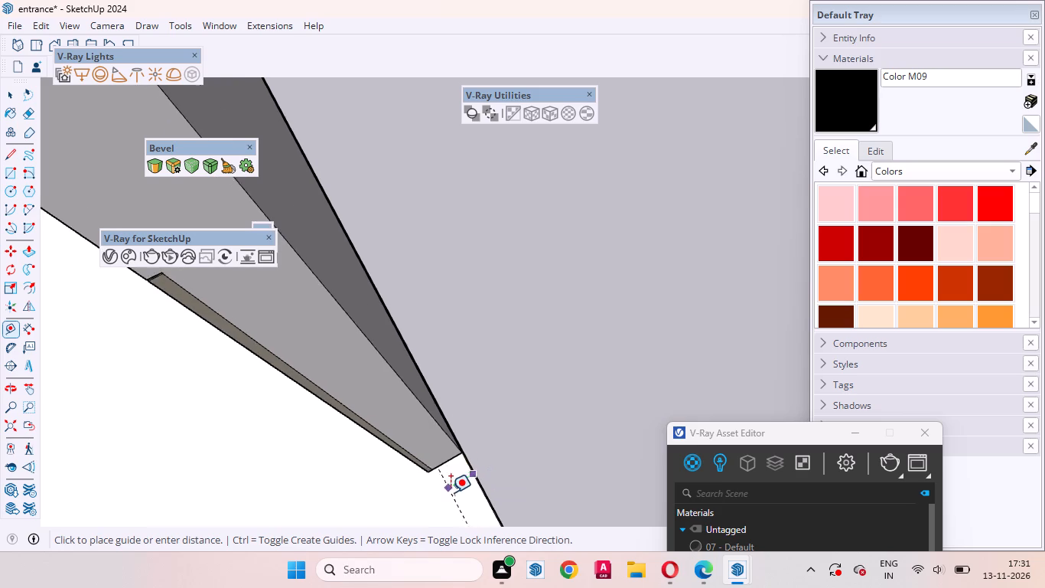
pyautogui.scroll(1, 451, 492)
pyautogui.click(429, 463)
pyautogui.press('space')
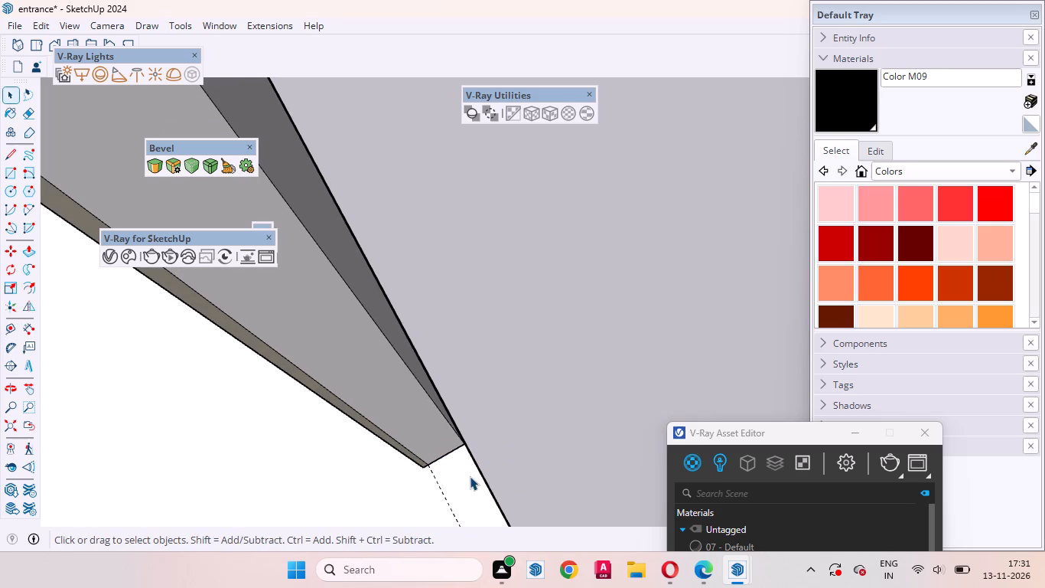
# Examine the back corner gap between the panelled wall and the second side wall from several angles.
pyautogui.click(470, 476)
pyautogui.scroll(-12, 532, 457)
pyautogui.moveTo(509, 401); pyautogui.dragTo(149, 462, button='middle')
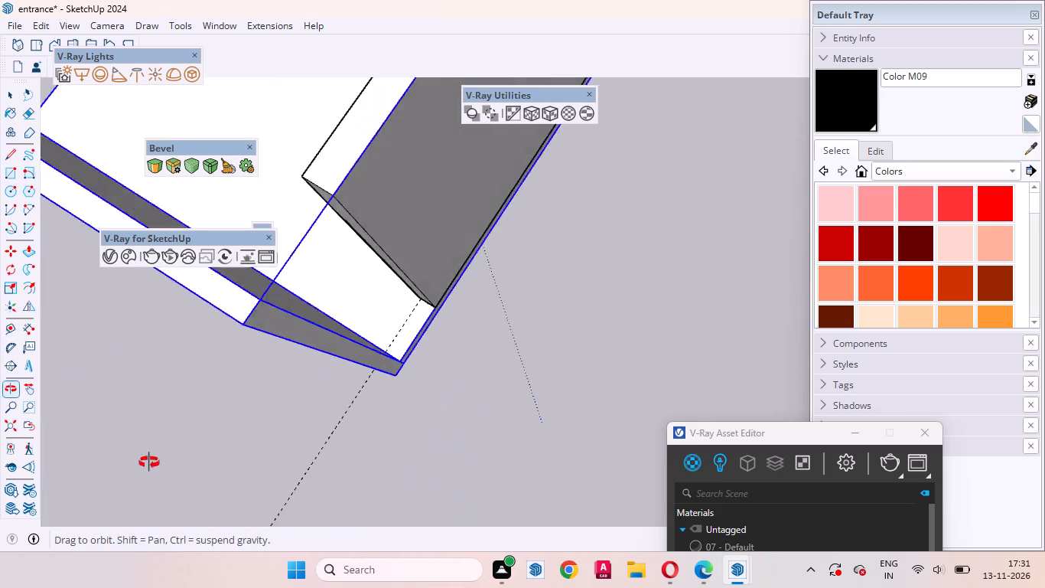
pyautogui.moveTo(149, 462); pyautogui.dragTo(144, 469, button='middle')
pyautogui.scroll(7, 278, 296)
pyautogui.scroll(-2, 603, 420)
pyautogui.scroll(1, 605, 422)
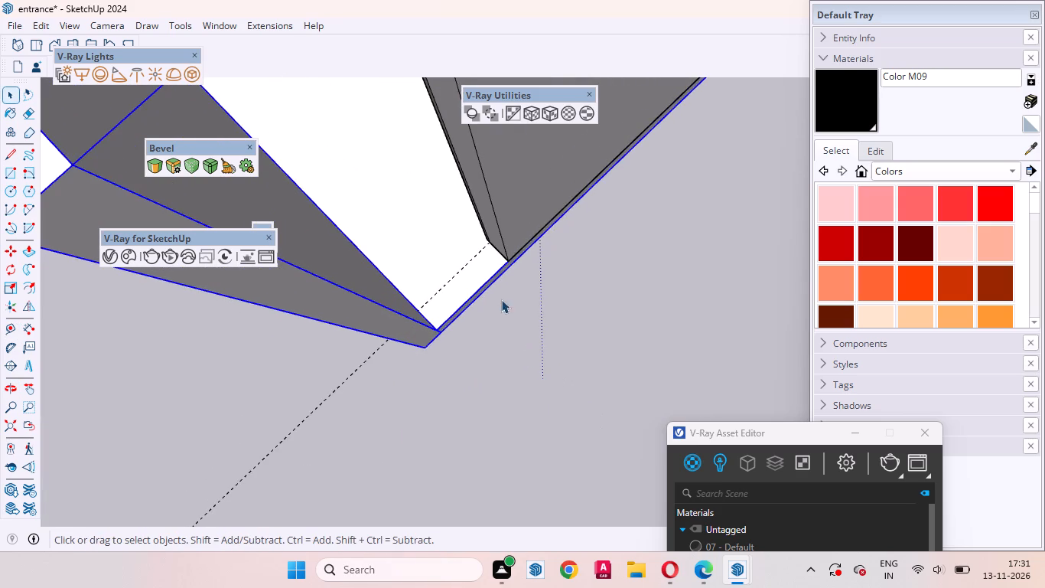
pyautogui.scroll(3, 500, 274)
pyautogui.moveTo(416, 328); pyautogui.dragTo(240, 262, button='middle')
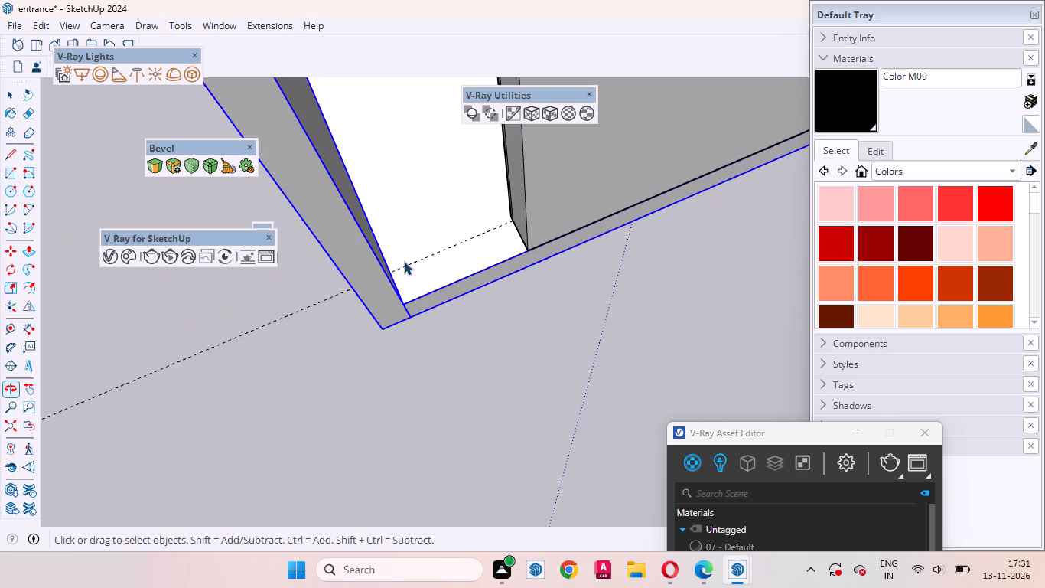
pyautogui.scroll(-2, 444, 309)
pyautogui.scroll(1, 444, 319)
pyautogui.scroll(-5, 444, 323)
pyautogui.moveTo(468, 332); pyautogui.dragTo(304, 268, button='middle')
pyautogui.scroll(2, 350, 202)
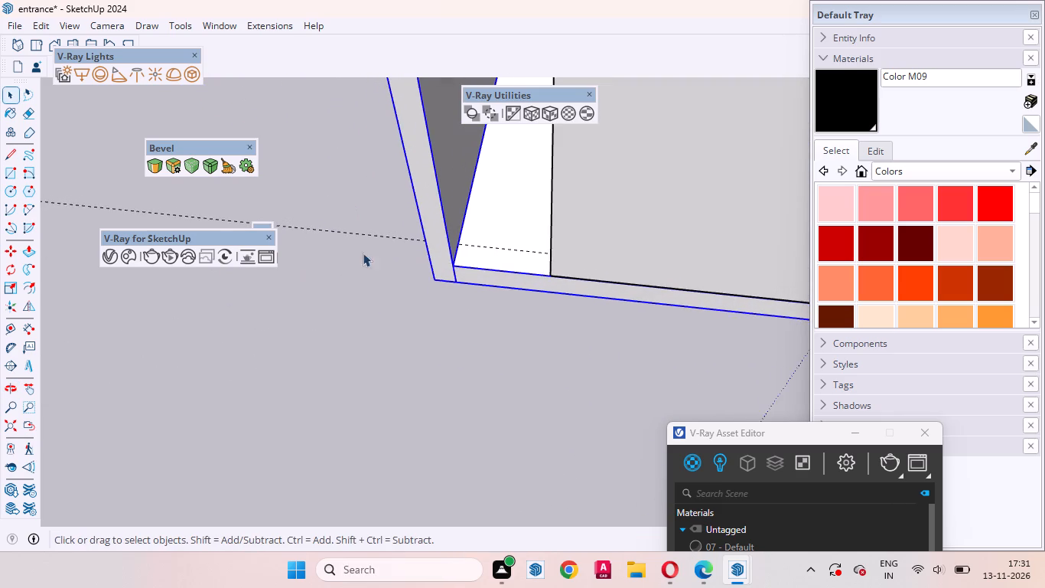
pyautogui.scroll(-4, 392, 329)
pyautogui.moveTo(464, 282); pyautogui.dragTo(276, 394, button='middle')
pyautogui.scroll(-7, 340, 378)
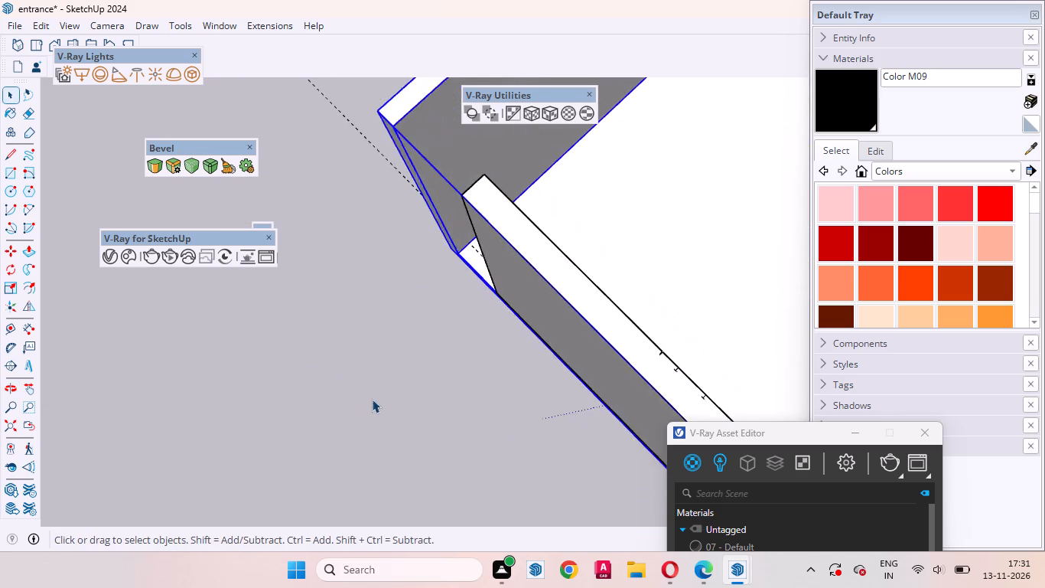
pyautogui.scroll(-2, 372, 399)
pyautogui.scroll(11, 360, 256)
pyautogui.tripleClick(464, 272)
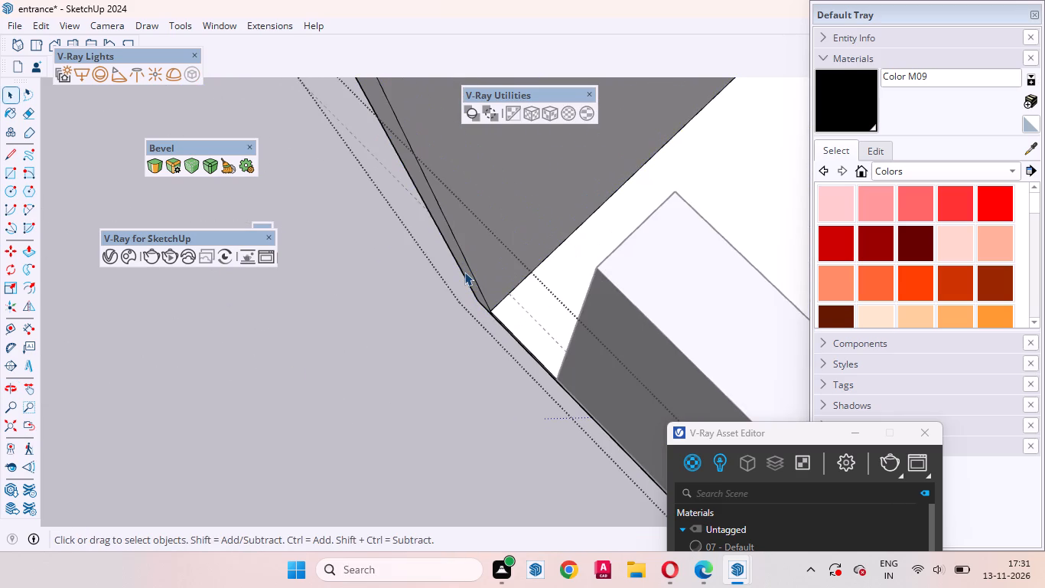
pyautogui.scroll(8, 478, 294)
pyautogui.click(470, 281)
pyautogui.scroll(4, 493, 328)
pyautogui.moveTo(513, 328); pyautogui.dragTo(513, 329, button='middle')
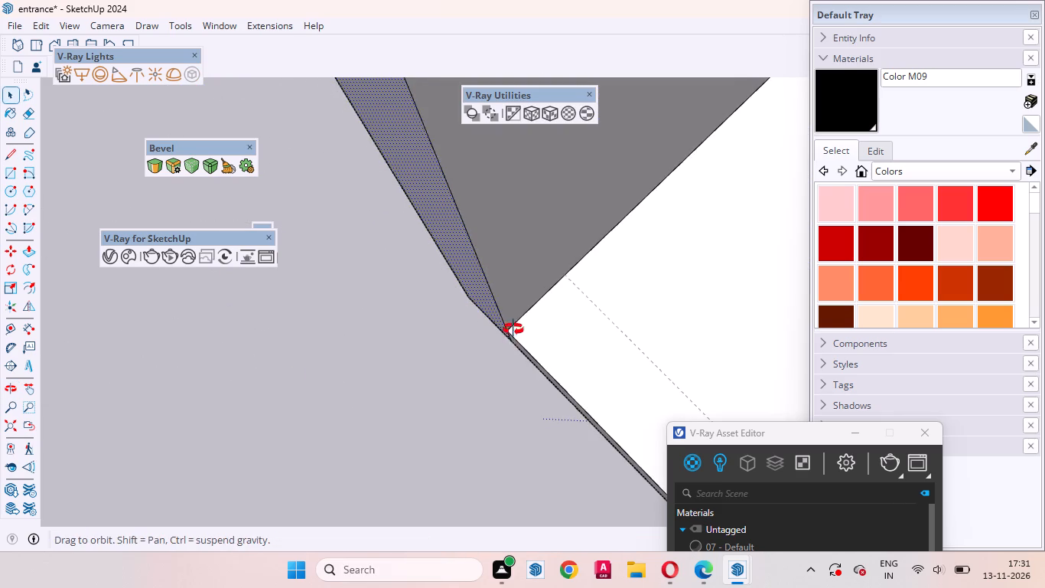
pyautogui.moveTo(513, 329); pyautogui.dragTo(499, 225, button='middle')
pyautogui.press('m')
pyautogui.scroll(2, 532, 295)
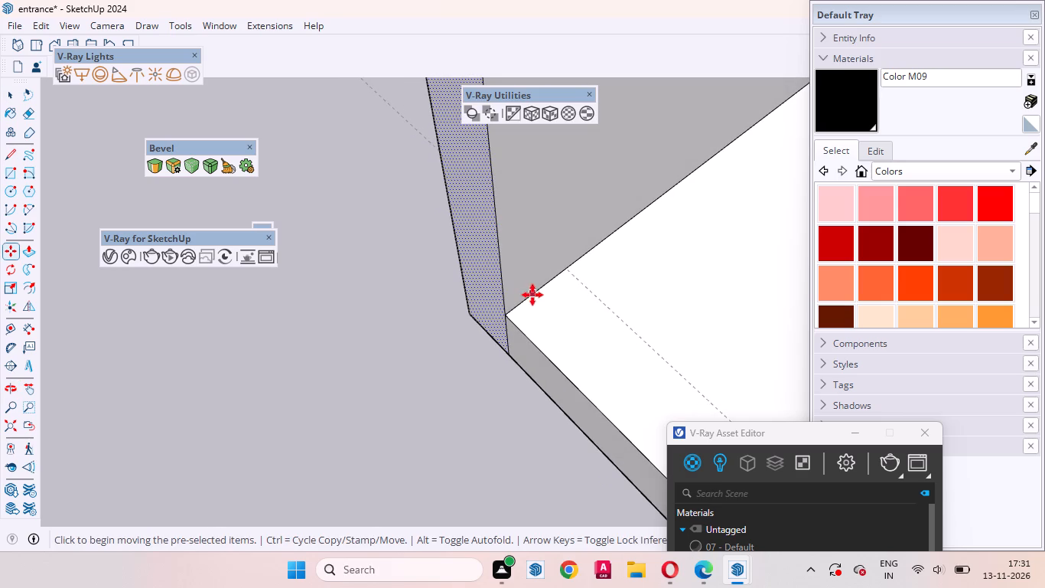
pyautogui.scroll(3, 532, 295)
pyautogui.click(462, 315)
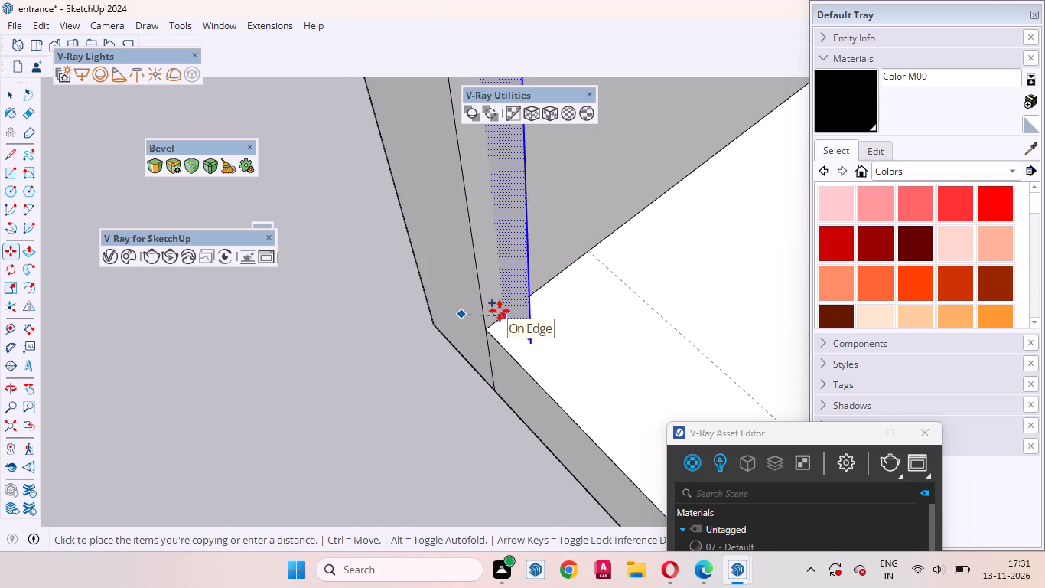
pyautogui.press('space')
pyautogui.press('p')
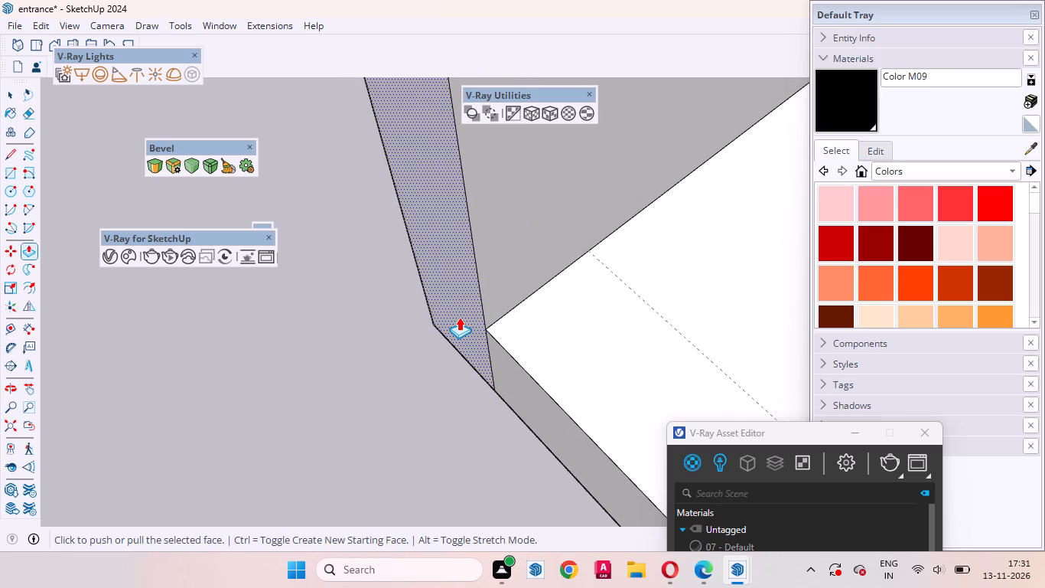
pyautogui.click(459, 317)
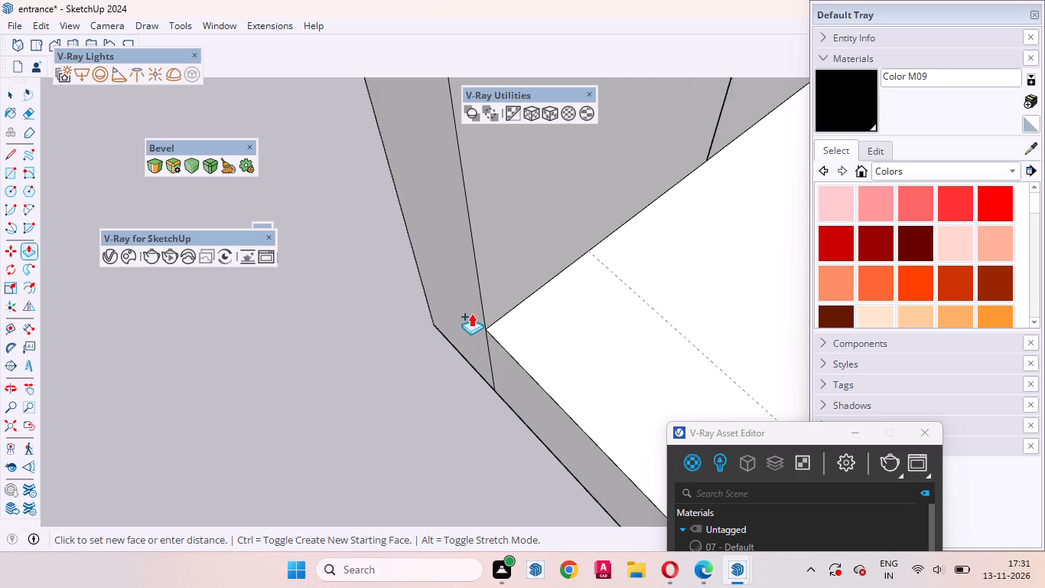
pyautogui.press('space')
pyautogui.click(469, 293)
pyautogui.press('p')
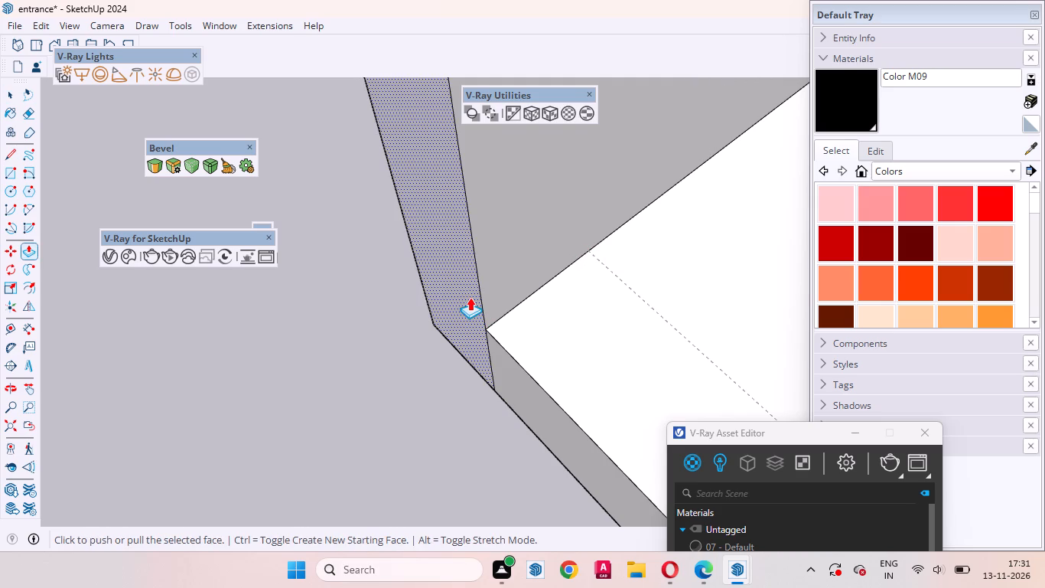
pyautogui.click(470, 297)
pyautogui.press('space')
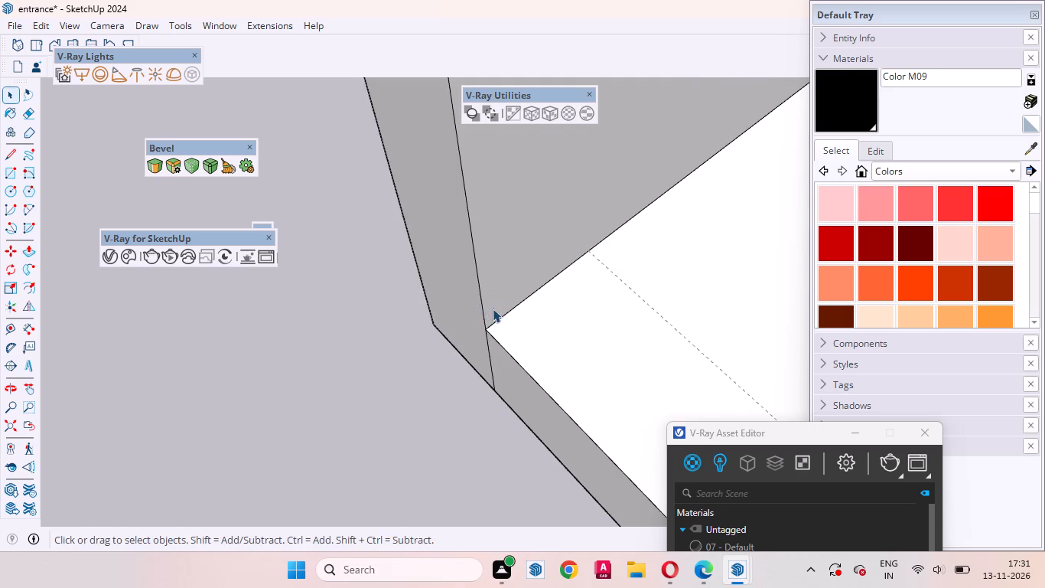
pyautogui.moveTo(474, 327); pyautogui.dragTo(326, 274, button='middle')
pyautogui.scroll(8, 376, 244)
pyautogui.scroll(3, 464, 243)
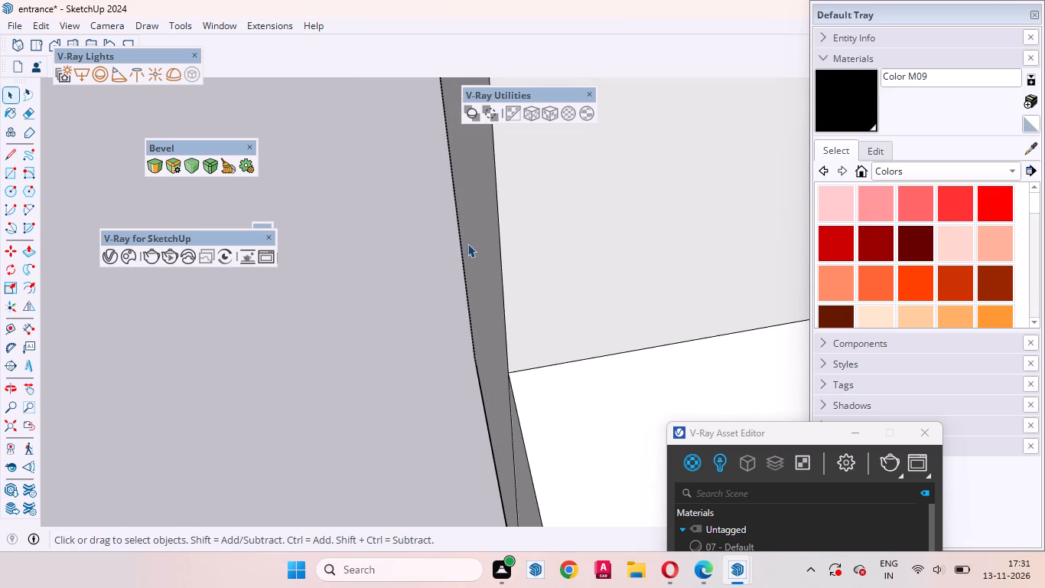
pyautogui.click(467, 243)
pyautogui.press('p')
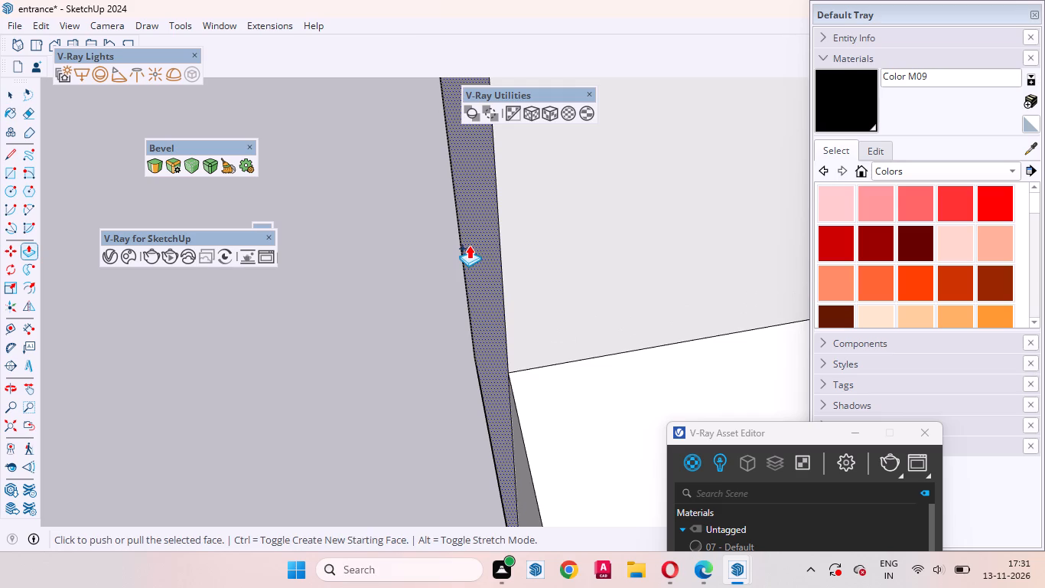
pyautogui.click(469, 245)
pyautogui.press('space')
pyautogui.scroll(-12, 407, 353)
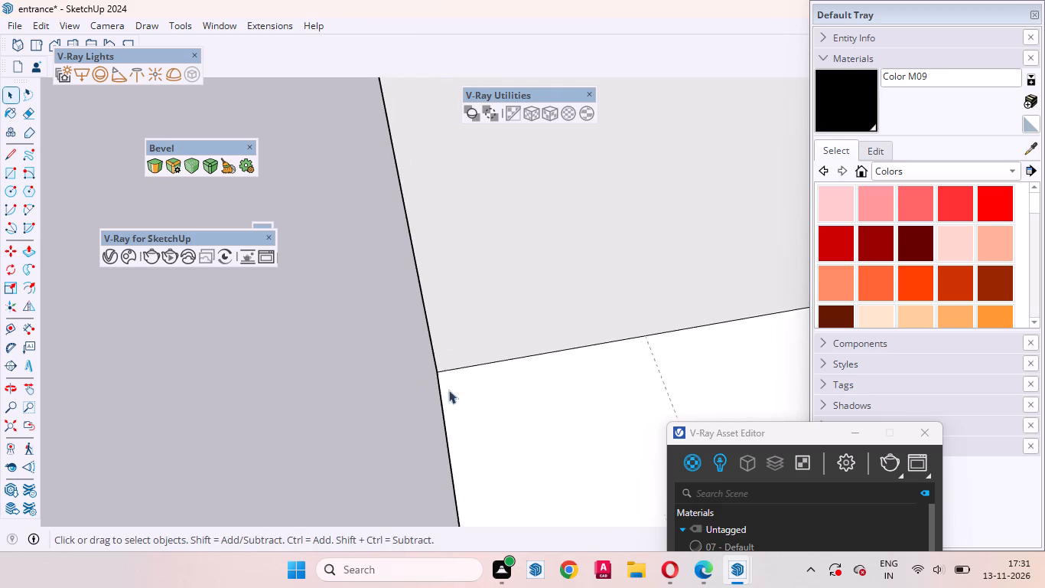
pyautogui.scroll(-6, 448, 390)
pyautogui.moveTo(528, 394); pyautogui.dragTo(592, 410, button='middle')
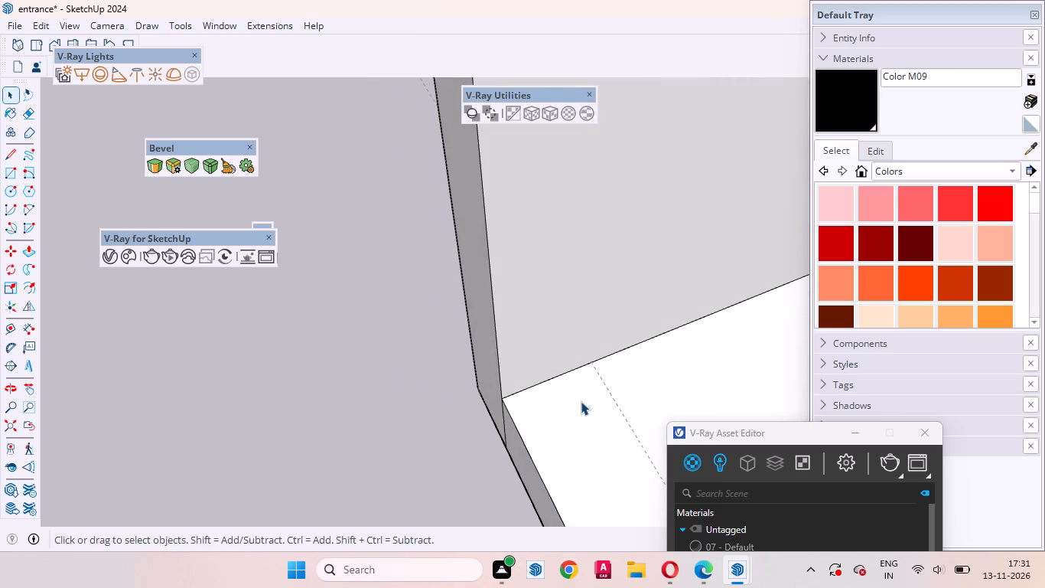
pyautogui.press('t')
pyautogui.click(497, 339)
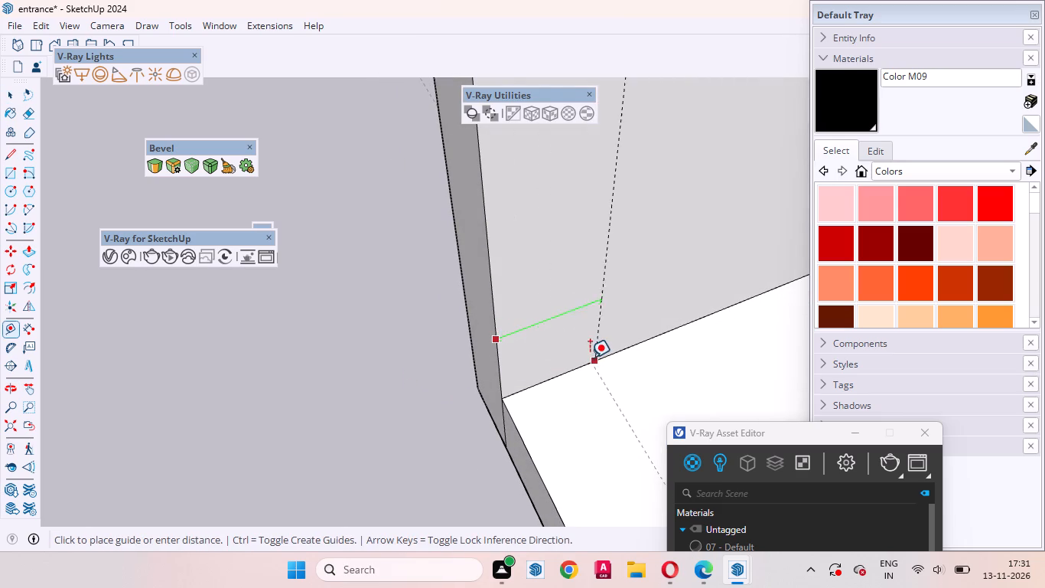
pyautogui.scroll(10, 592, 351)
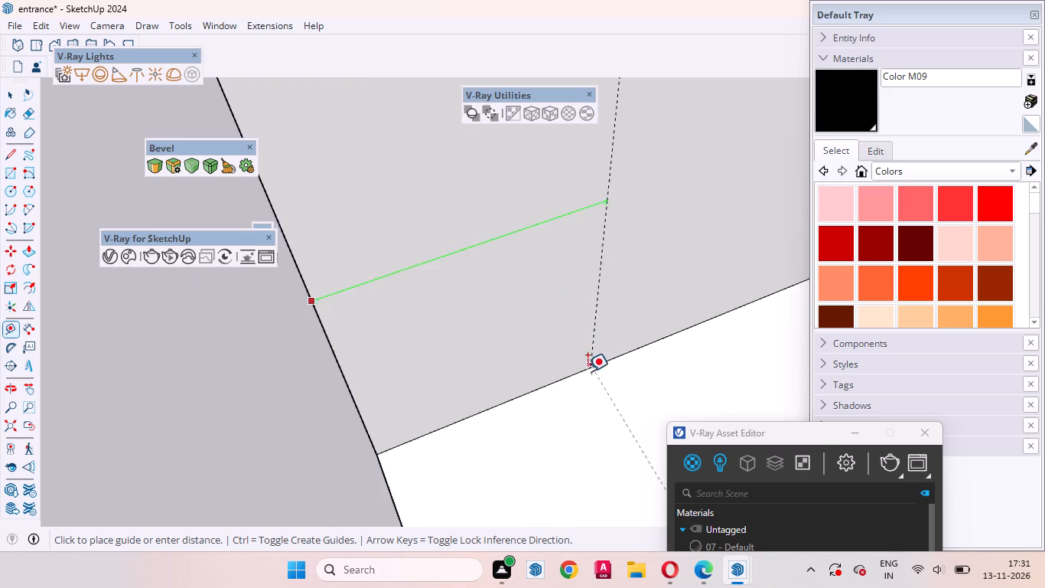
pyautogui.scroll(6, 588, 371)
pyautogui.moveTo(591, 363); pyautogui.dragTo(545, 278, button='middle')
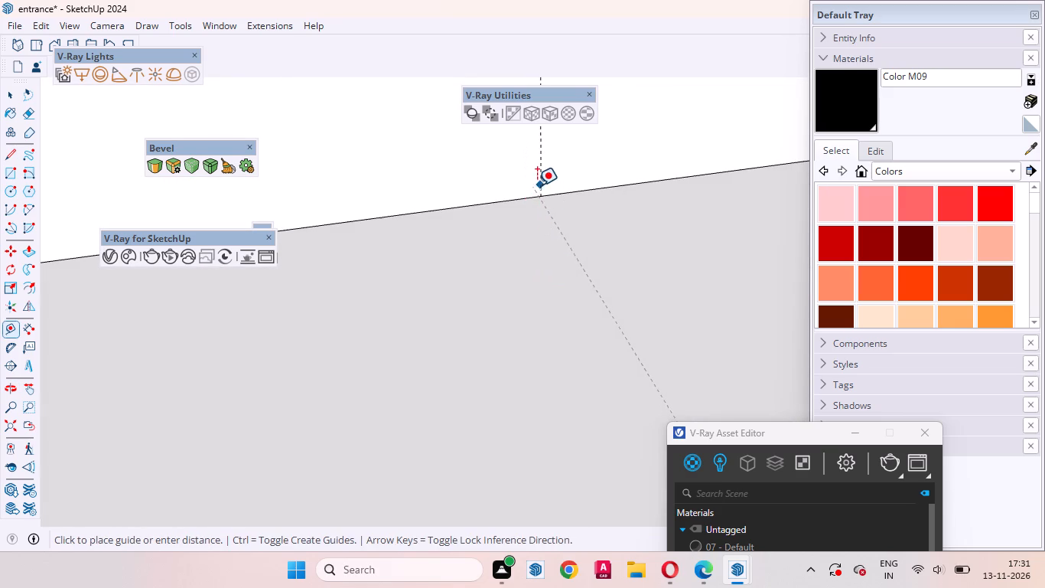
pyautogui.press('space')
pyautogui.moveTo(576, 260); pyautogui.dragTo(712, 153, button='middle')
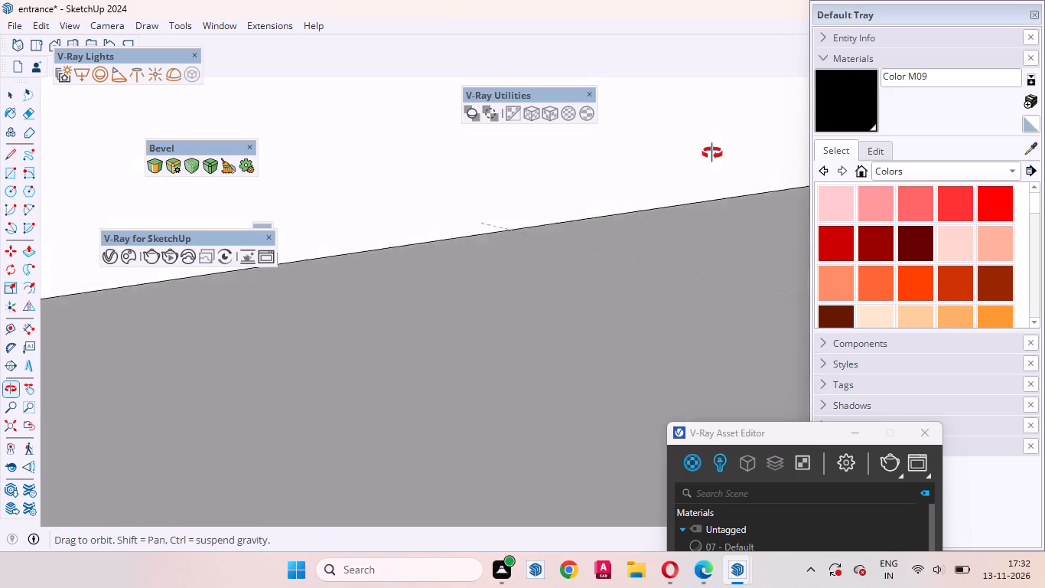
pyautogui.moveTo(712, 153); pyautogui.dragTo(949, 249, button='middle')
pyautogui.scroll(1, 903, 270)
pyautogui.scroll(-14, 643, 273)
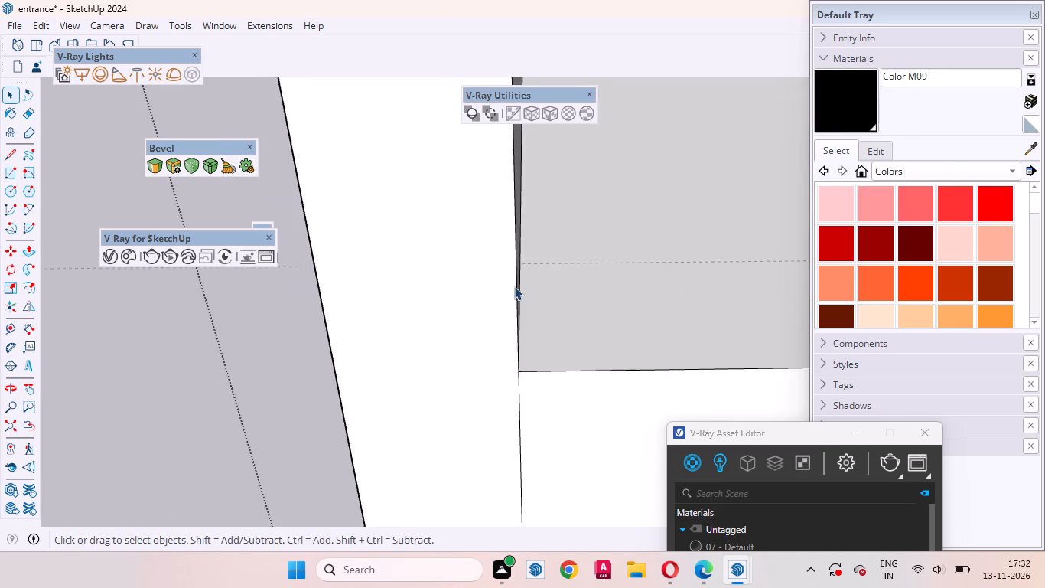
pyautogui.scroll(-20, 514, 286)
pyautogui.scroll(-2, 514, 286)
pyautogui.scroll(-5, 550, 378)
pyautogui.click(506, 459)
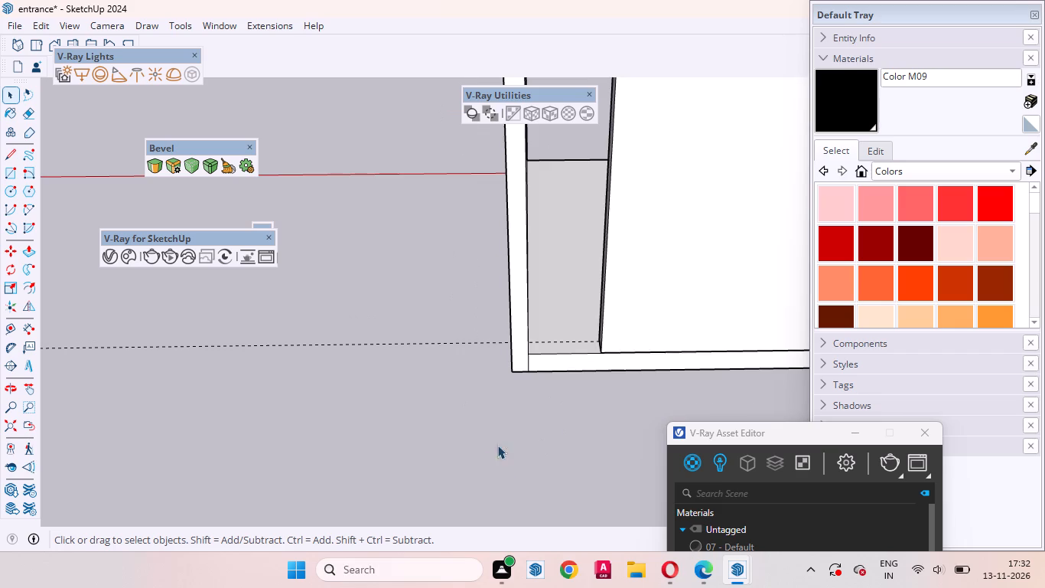
# Place a vertical guide line on the second side wall's inner face, offset 4.5 from its back edge.
pyautogui.scroll(-11, 483, 437)
pyautogui.moveTo(685, 322); pyautogui.dragTo(63, 454, button='middle')
pyautogui.scroll(2, 410, 231)
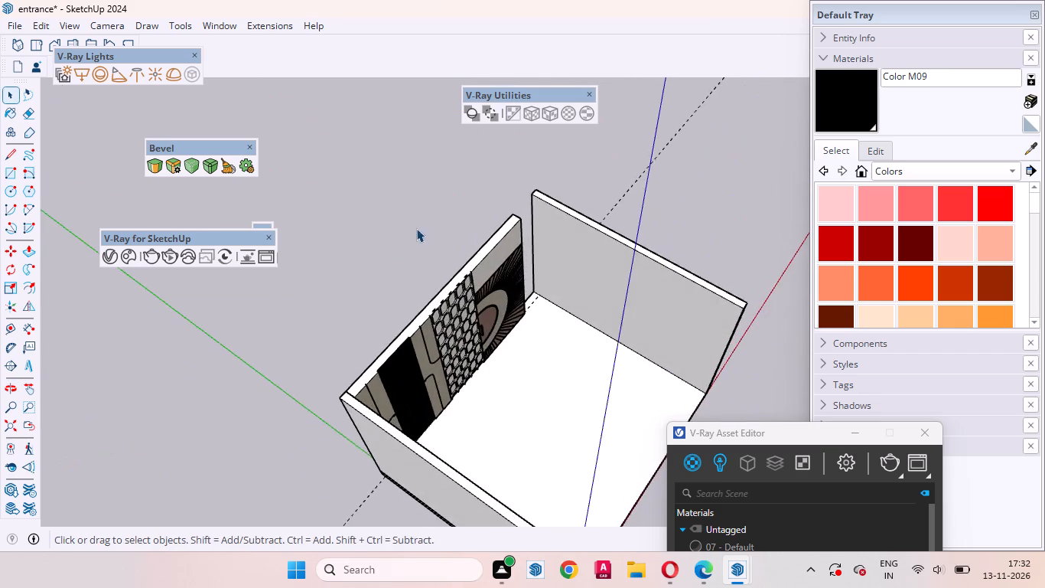
pyautogui.scroll(14, 416, 228)
pyautogui.moveTo(589, 294); pyautogui.dragTo(711, 386, button='middle')
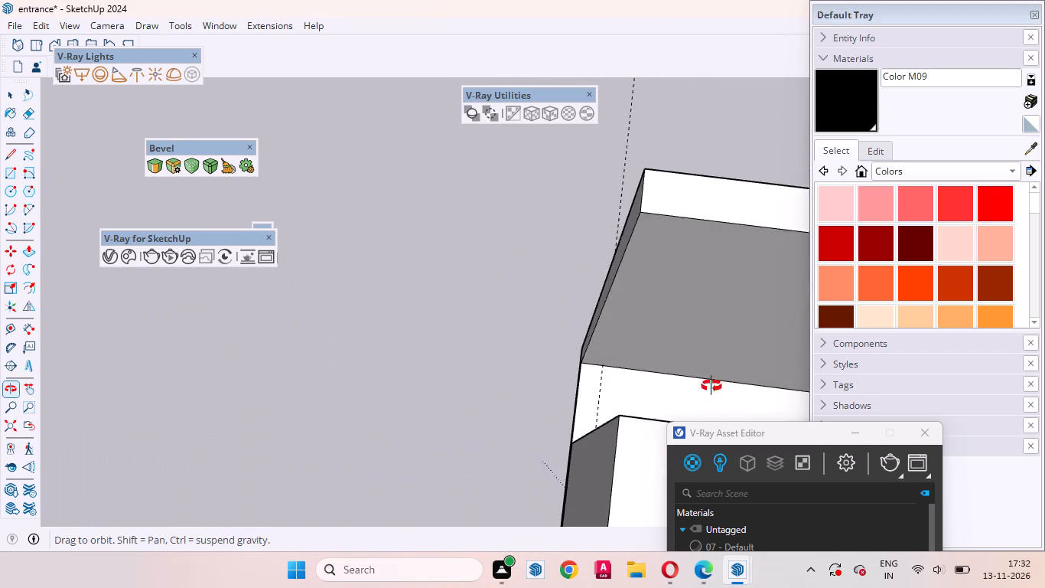
pyautogui.moveTo(711, 386); pyautogui.dragTo(702, 379, button='middle')
pyautogui.scroll(4, 689, 400)
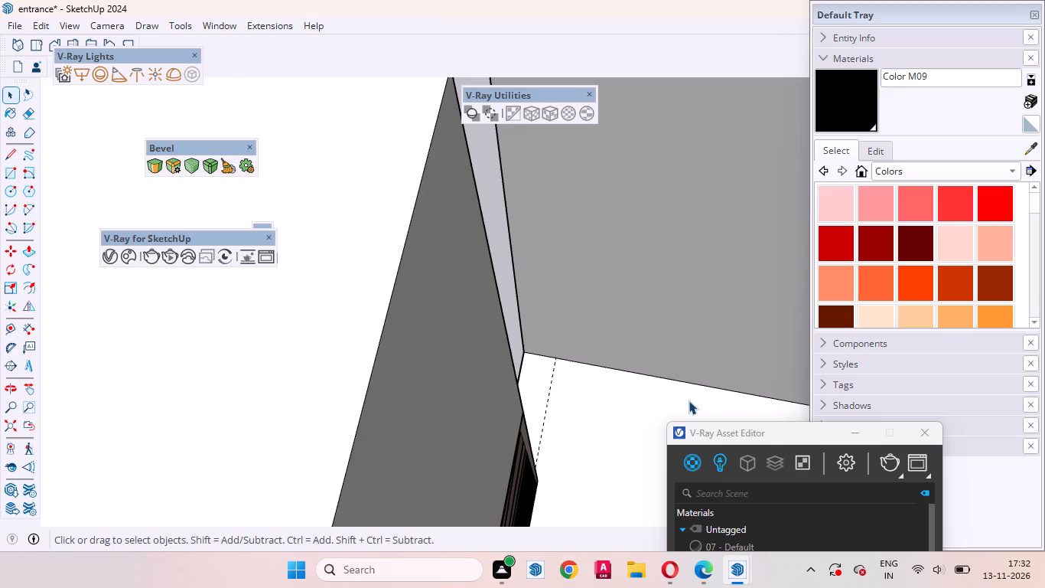
pyautogui.scroll(4, 689, 400)
pyautogui.scroll(2, 464, 378)
pyautogui.moveTo(479, 399); pyautogui.dragTo(482, 401, button='middle')
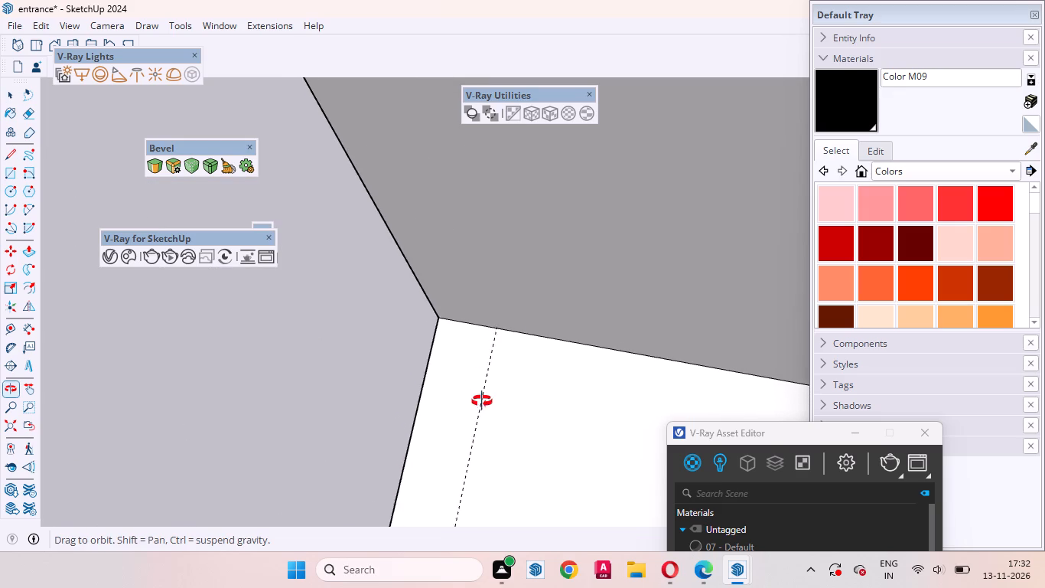
pyautogui.moveTo(482, 401); pyautogui.dragTo(516, 376, button='middle')
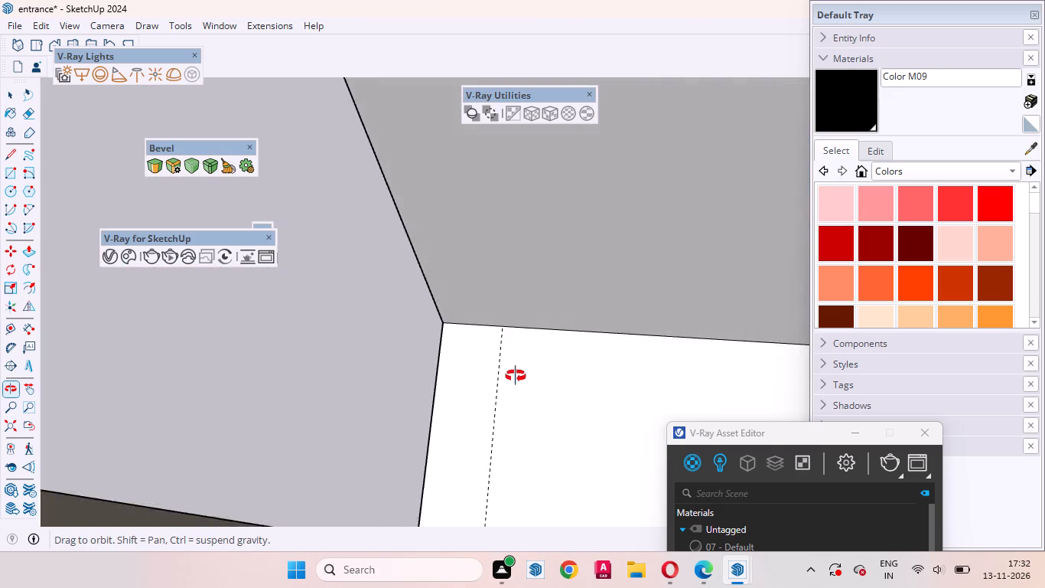
pyautogui.moveTo(516, 376); pyautogui.dragTo(640, 324, button='middle')
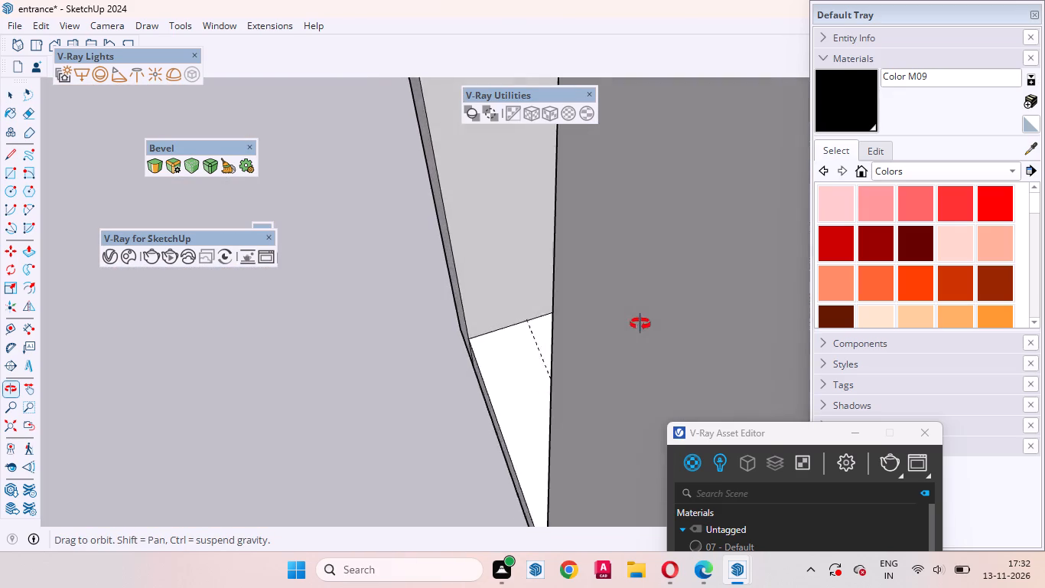
pyautogui.moveTo(640, 324); pyautogui.dragTo(660, 379, button='middle')
pyautogui.press('t')
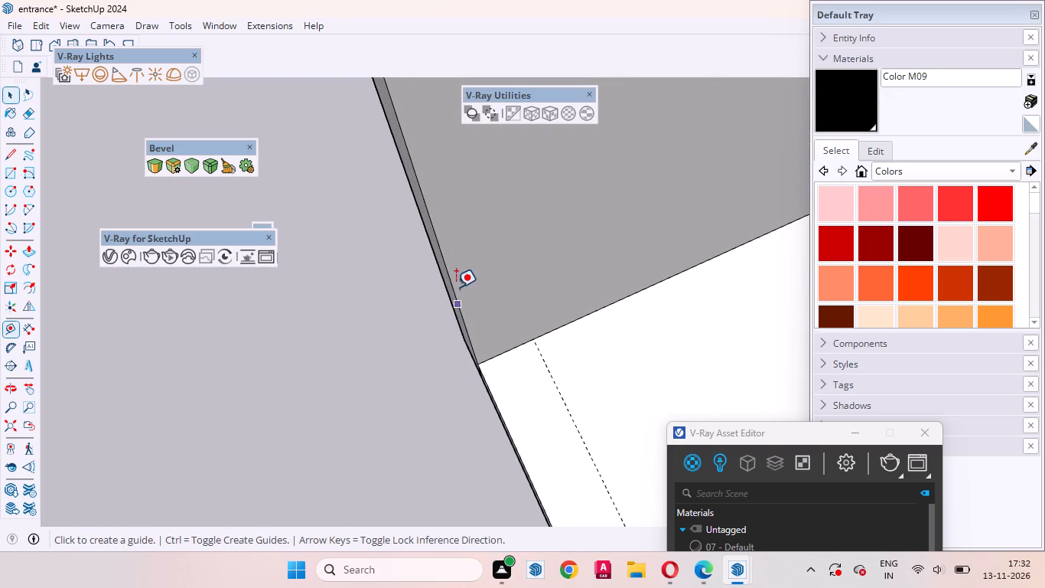
pyautogui.scroll(2, 454, 269)
pyautogui.click(431, 231)
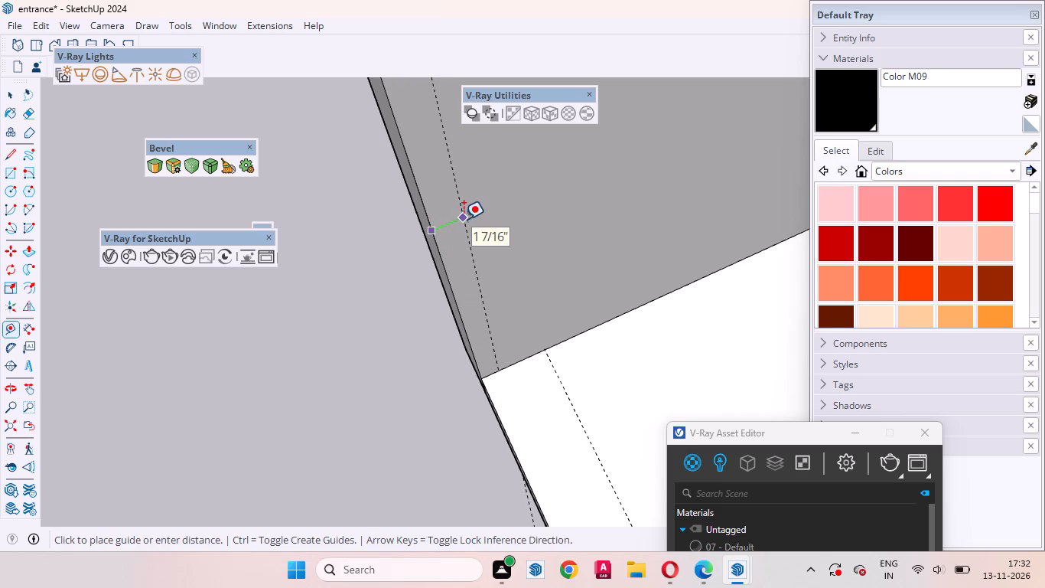
pyautogui.write('4.5')
pyautogui.press('Return')
pyautogui.press('space')
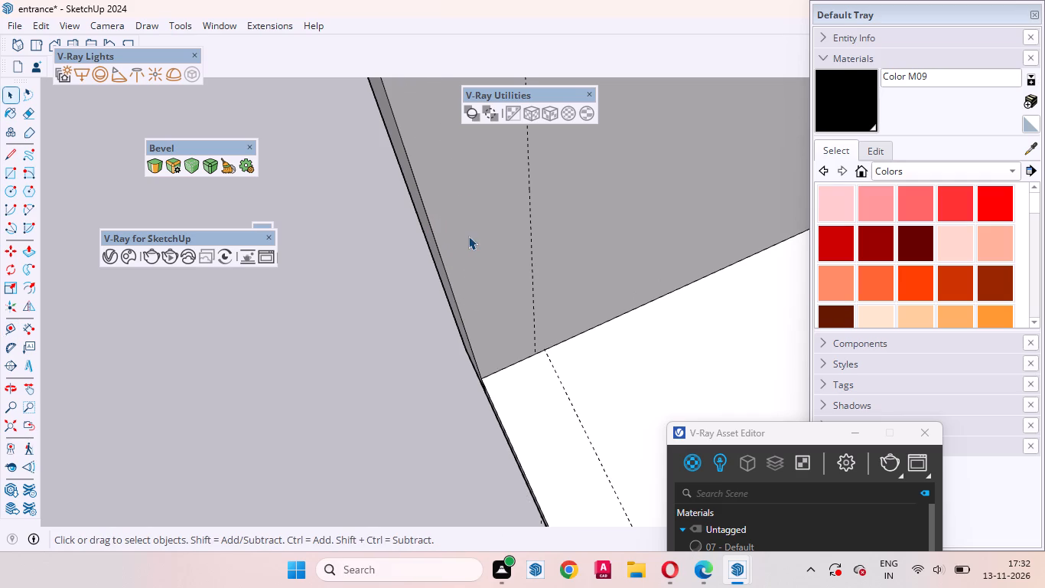
# Inside the slab and side walls group, draw a full-height rectangle on the second side wall's inner face, from its back corner to the vertical guide line.
pyautogui.scroll(-3, 521, 396)
pyautogui.tripleClick(502, 266)
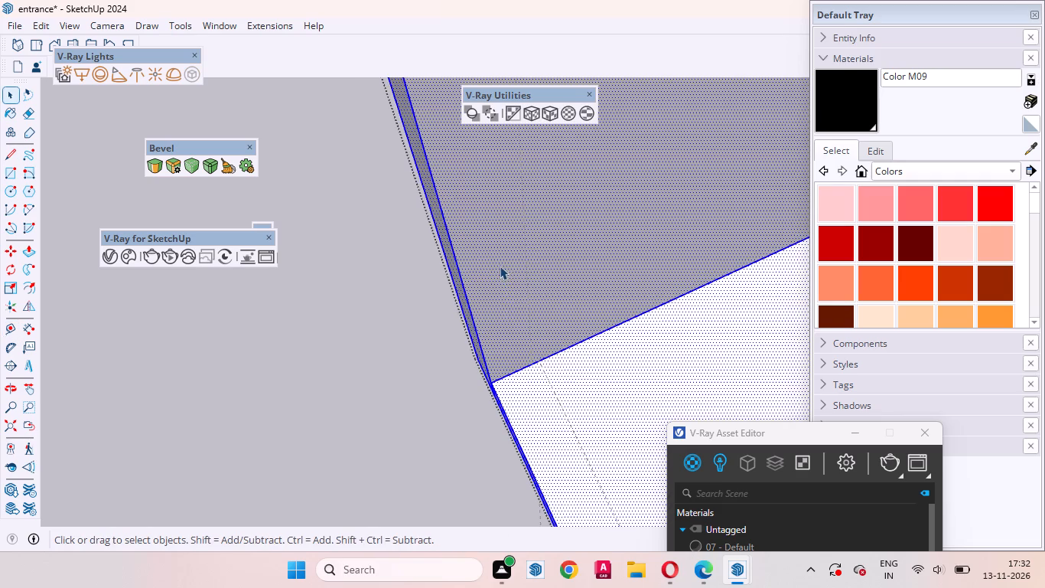
pyautogui.press('r')
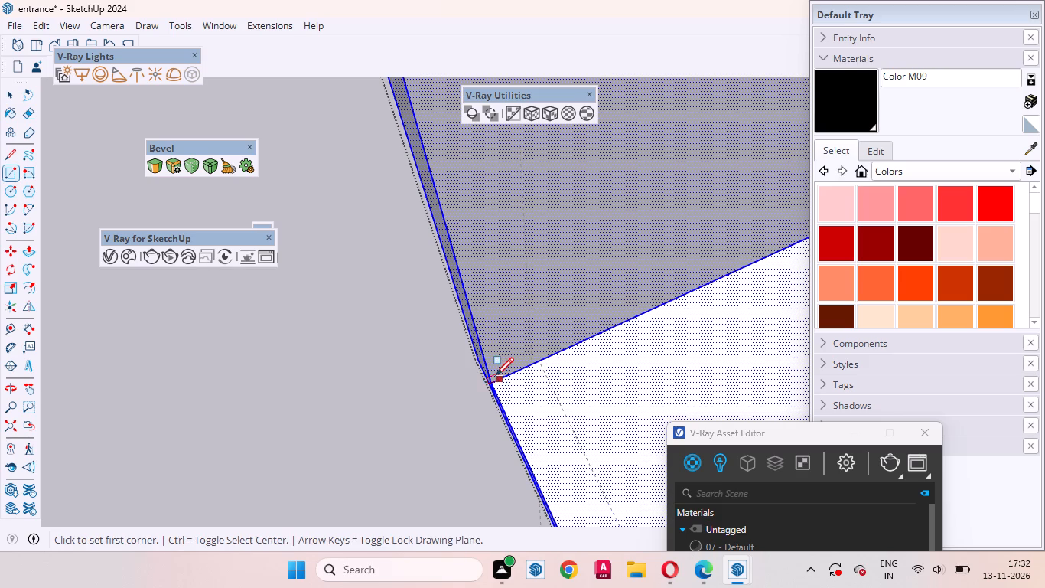
pyautogui.click(495, 379)
pyautogui.scroll(-17, 529, 276)
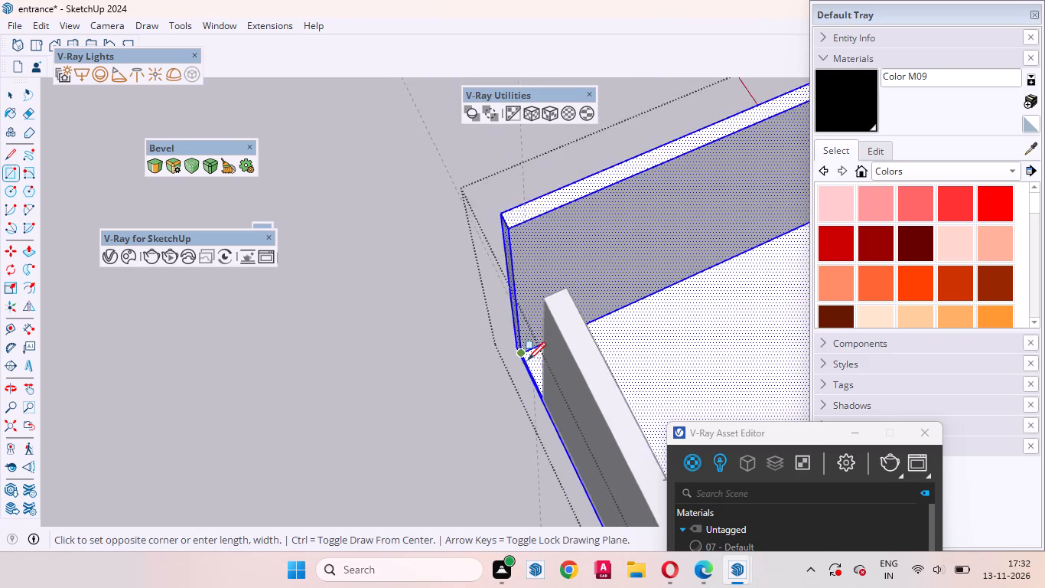
pyautogui.scroll(-1, 528, 360)
pyautogui.scroll(15, 515, 253)
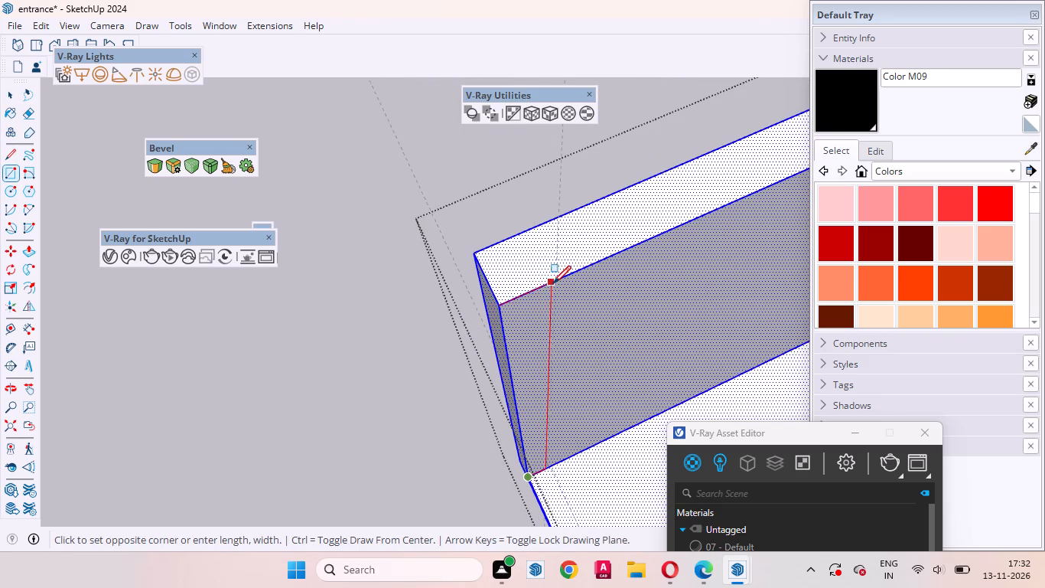
pyautogui.click(556, 279)
pyautogui.press('space')
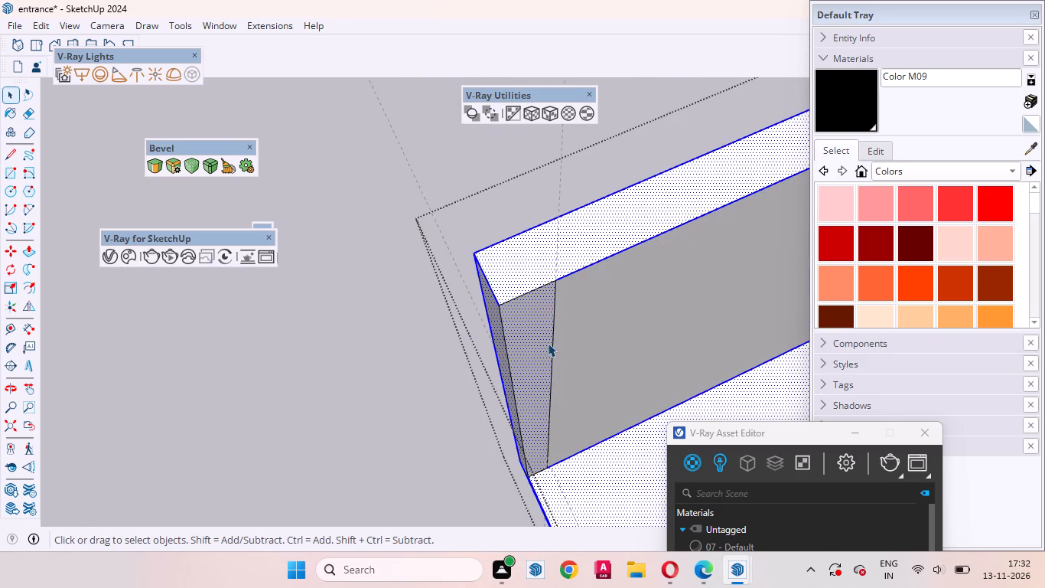
# Push/pull the rectangle out to the panelled wall's end to close the back corner gap, and leave the group.
pyautogui.press('p')
pyautogui.click(530, 335)
pyautogui.scroll(-8, 540, 361)
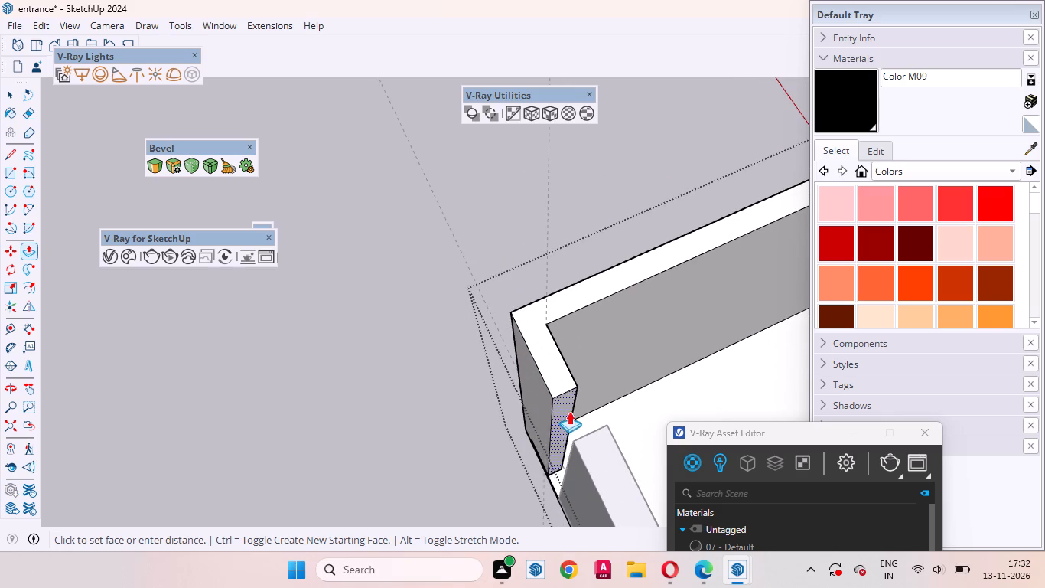
pyautogui.click(591, 434)
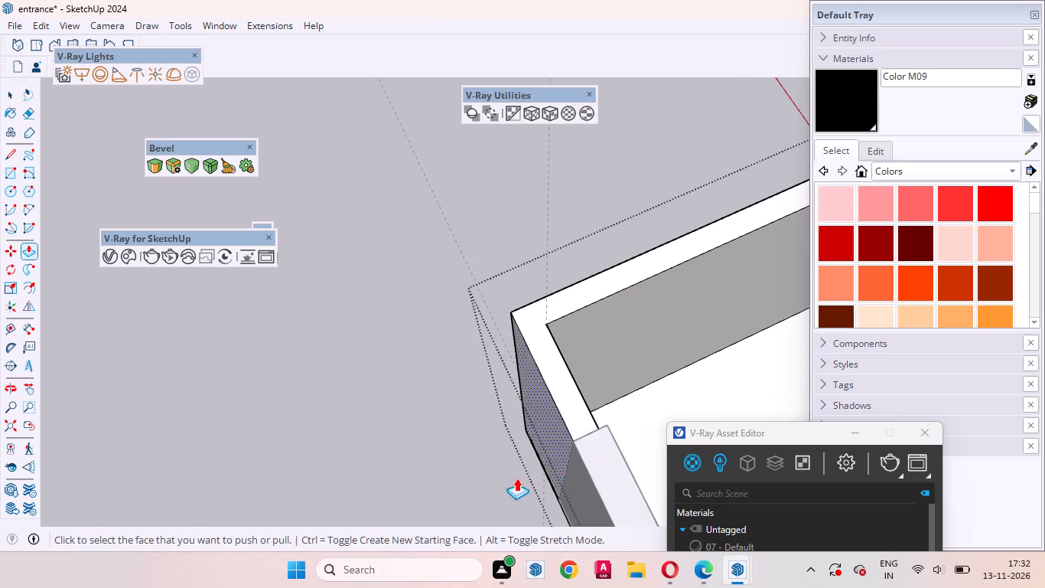
pyautogui.press('space')
pyautogui.click(434, 443)
# Switch to the front view and delete the vertical guide line at the second side wall's back corner.
pyautogui.scroll(-10, 376, 395)
pyautogui.moveTo(532, 410); pyautogui.dragTo(167, 203, button='middle')
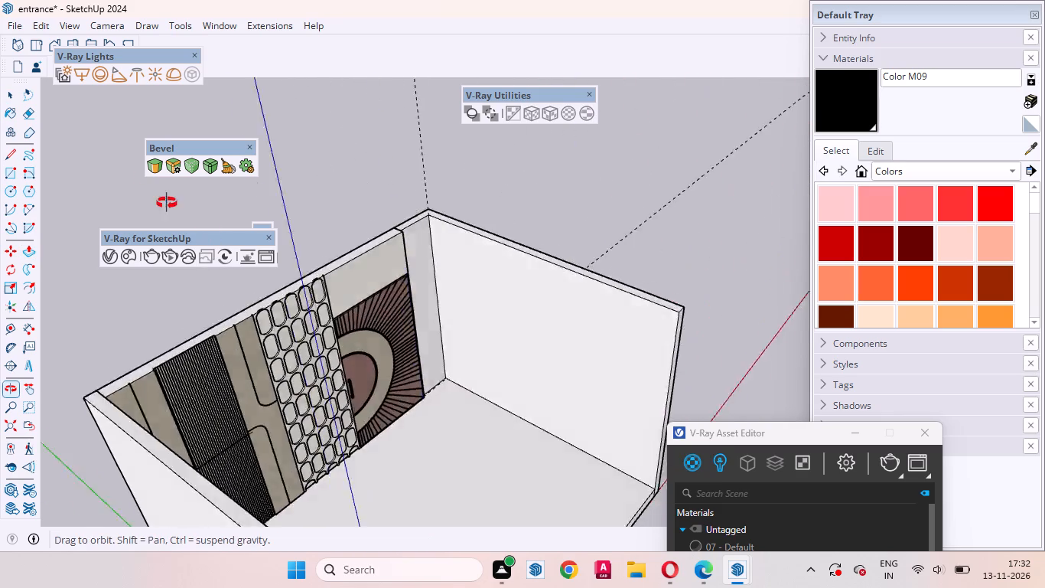
pyautogui.moveTo(167, 203); pyautogui.dragTo(145, 168, button='middle')
pyautogui.click(49, 46)
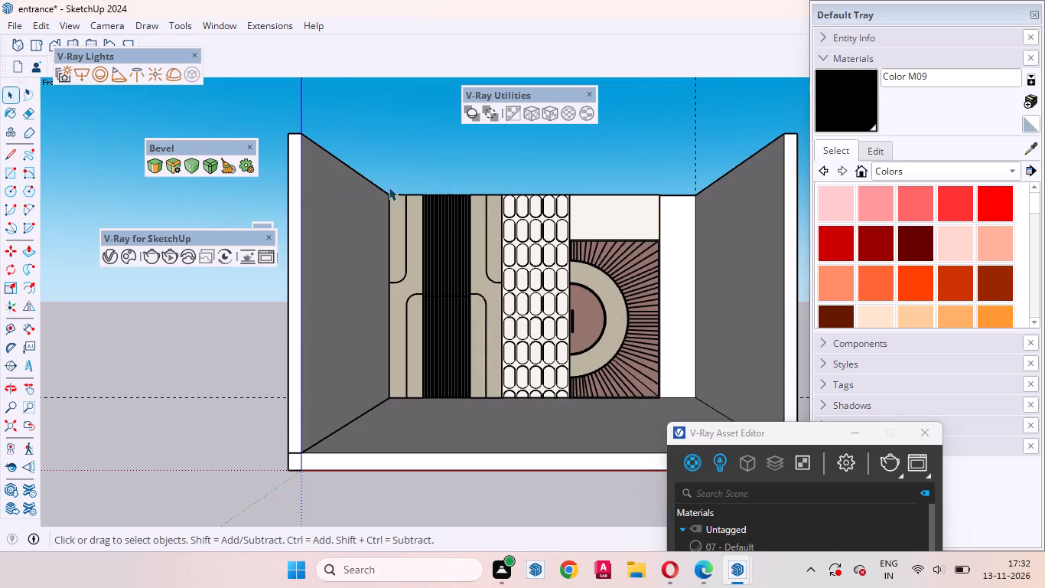
pyautogui.moveTo(720, 137); pyautogui.dragTo(650, 105)
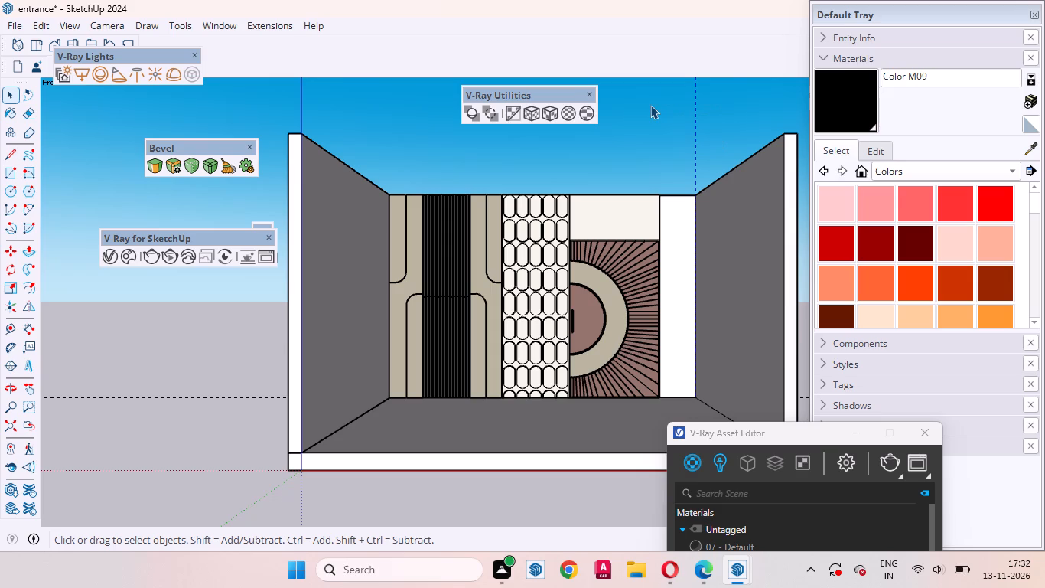
pyautogui.press('Delete')
# Sample the Gardenia PM775 material from the plain panel above the sunburst panel and paint the slab and side walls group with it.
pyautogui.scroll(4, 529, 234)
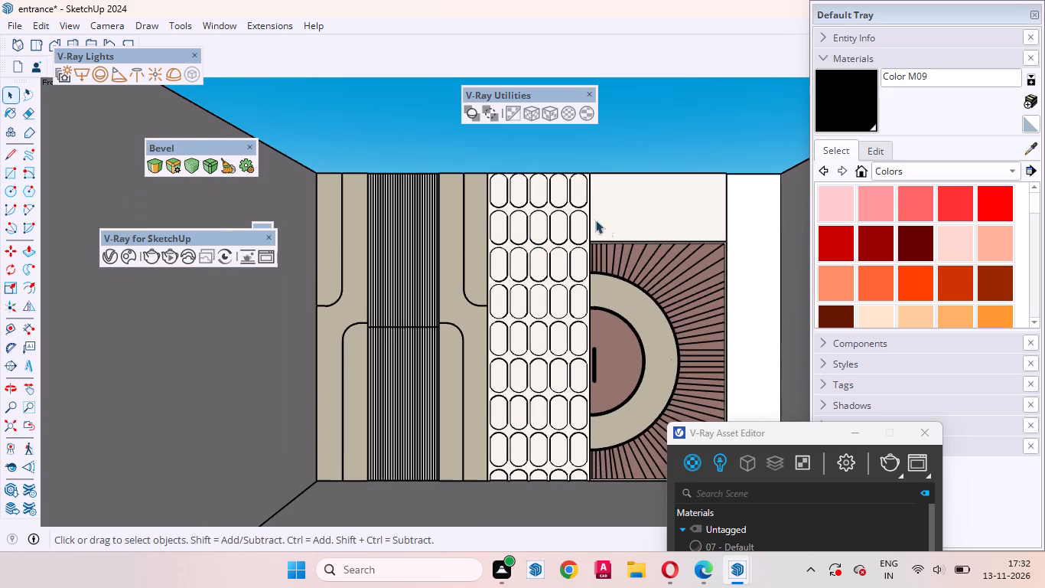
pyautogui.scroll(1, 647, 275)
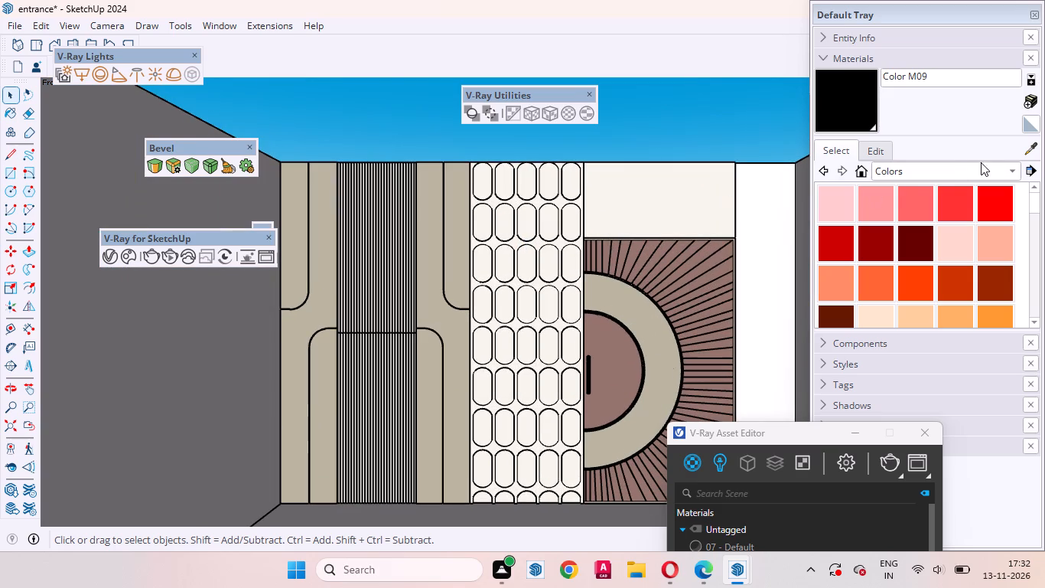
pyautogui.click(1028, 143)
pyautogui.click(687, 211)
pyautogui.click(760, 217)
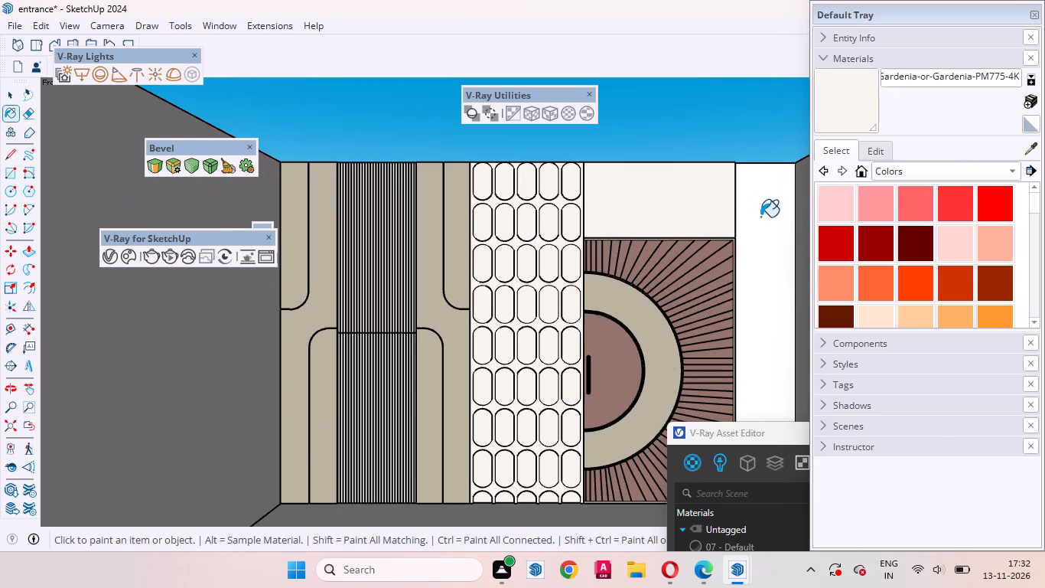
pyautogui.press('space')
# Examine the sunburst panel's top and side borders and their joints with the plain panel, the capsule-pattern panel and the new corner fill.
pyautogui.moveTo(684, 203); pyautogui.dragTo(711, 273, button='middle')
pyautogui.scroll(-5, 601, 208)
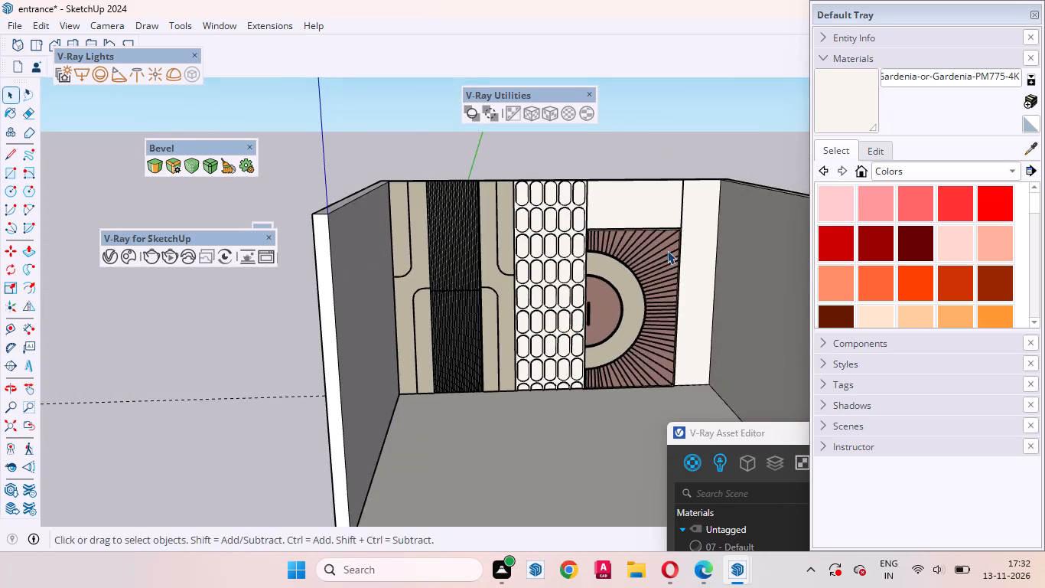
pyautogui.scroll(-4, 469, 261)
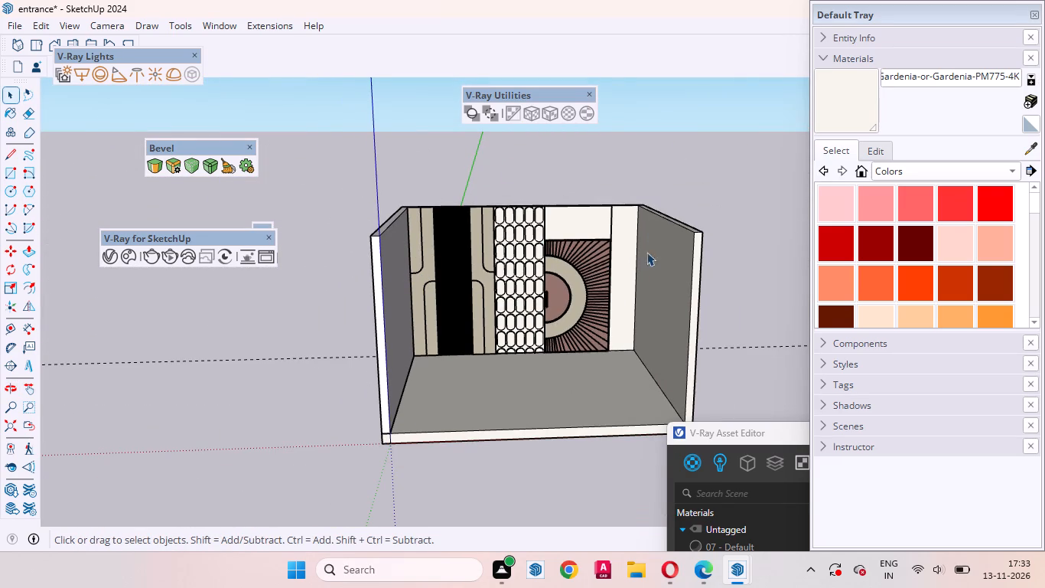
pyautogui.scroll(13, 557, 291)
pyautogui.moveTo(578, 214); pyautogui.dragTo(478, 319, button='middle')
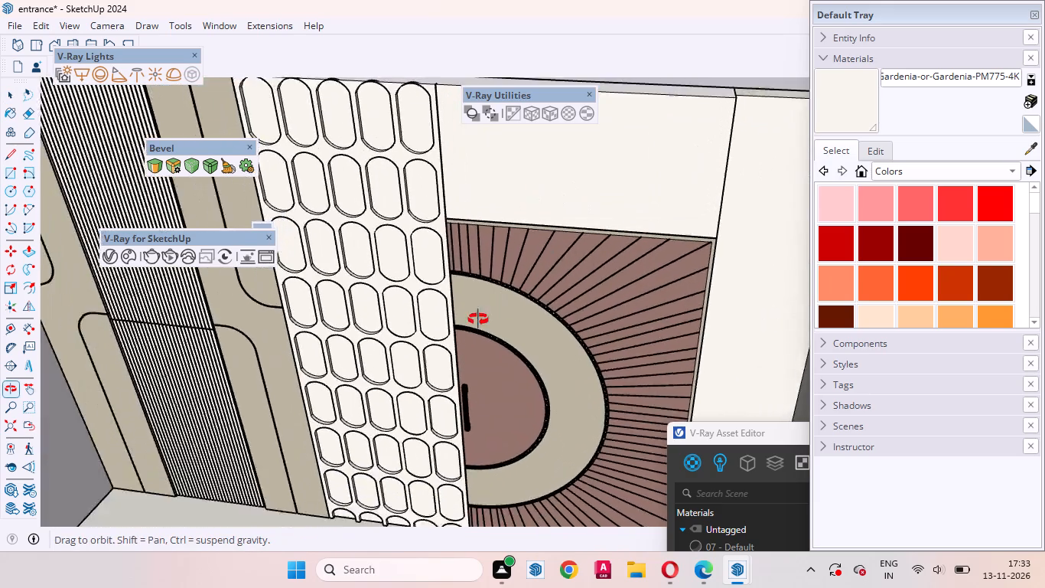
pyautogui.moveTo(478, 319); pyautogui.dragTo(415, 214, button='middle')
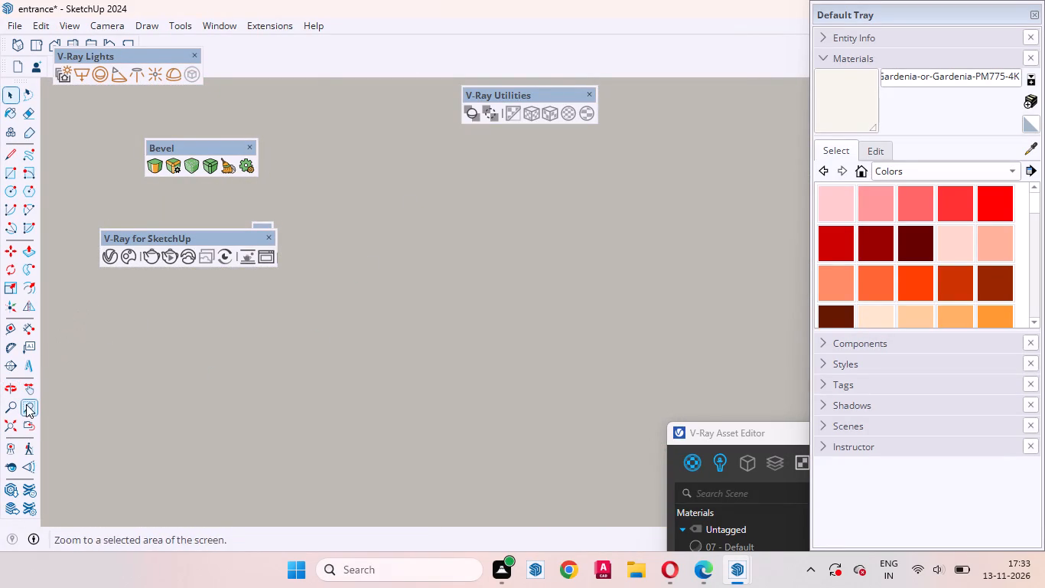
pyautogui.click(23, 428)
pyautogui.scroll(15, 529, 208)
pyautogui.scroll(-6, 607, 273)
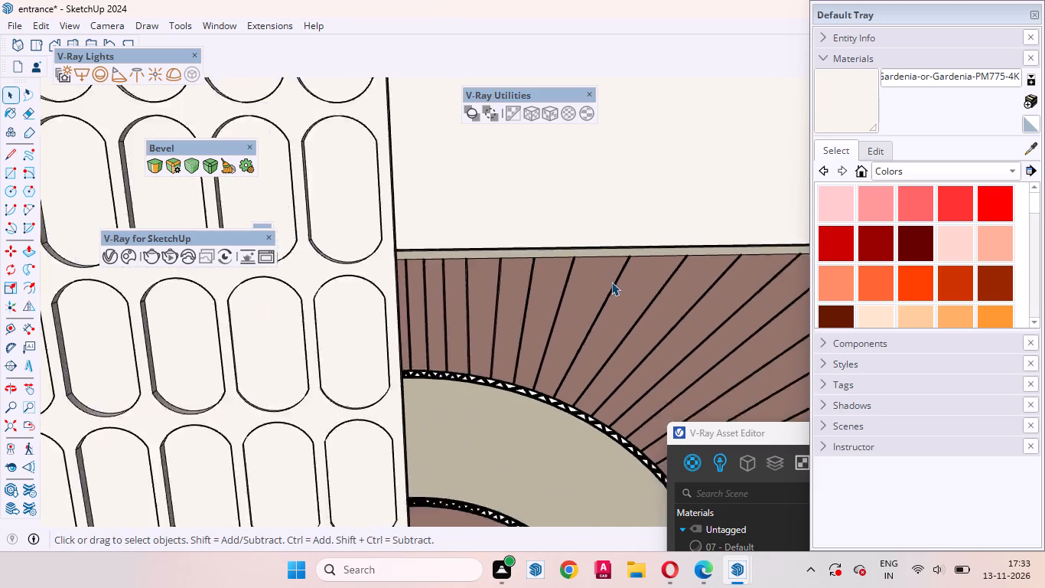
pyautogui.scroll(-19, 611, 282)
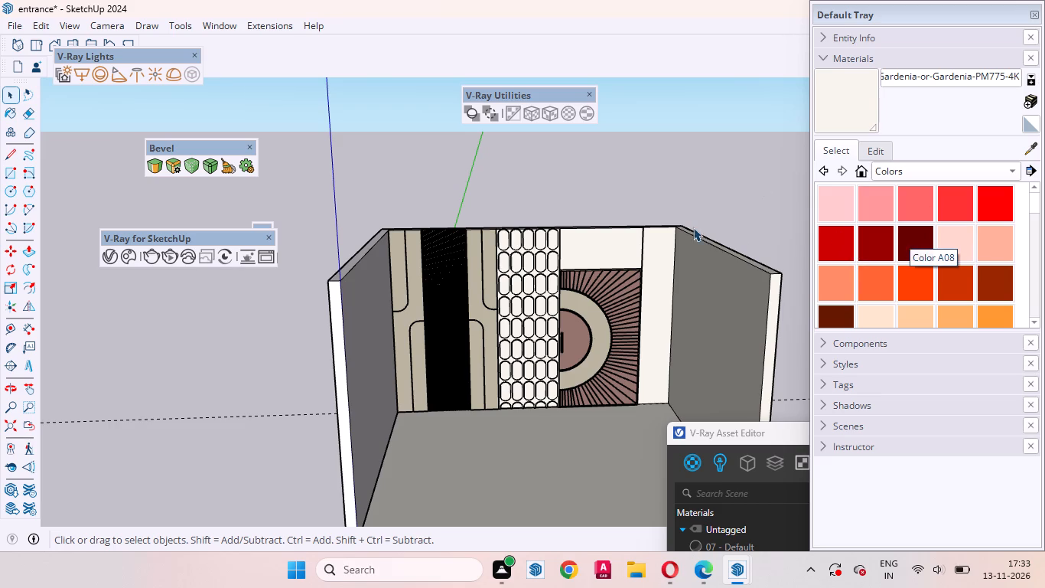
pyautogui.scroll(-4, 467, 218)
pyautogui.scroll(5, 734, 263)
pyautogui.moveTo(685, 294); pyautogui.dragTo(554, 439, button='middle')
pyautogui.scroll(20, 558, 265)
pyautogui.scroll(9, 558, 265)
pyautogui.moveTo(579, 325); pyautogui.dragTo(575, 325, button='middle')
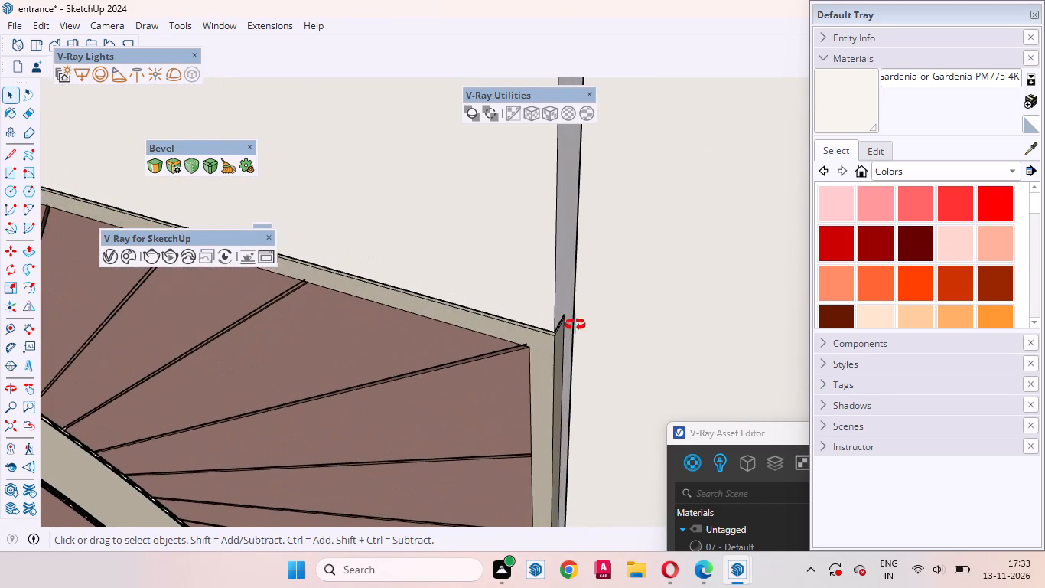
pyautogui.moveTo(575, 325); pyautogui.dragTo(689, 276, button='middle')
pyautogui.scroll(-2, 681, 264)
pyautogui.scroll(1, 681, 264)
pyautogui.scroll(-7, 681, 264)
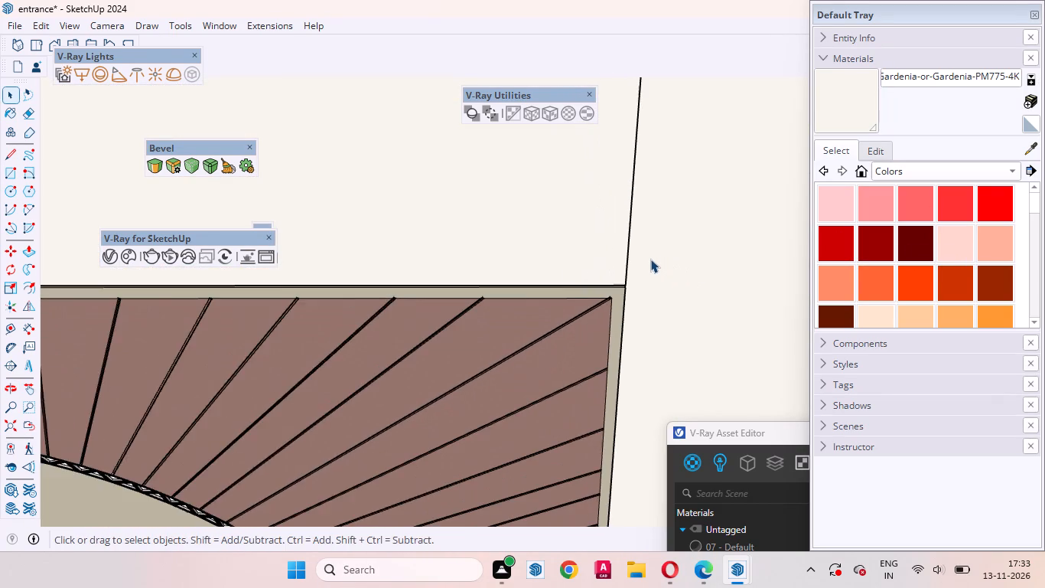
pyautogui.scroll(-5, 649, 259)
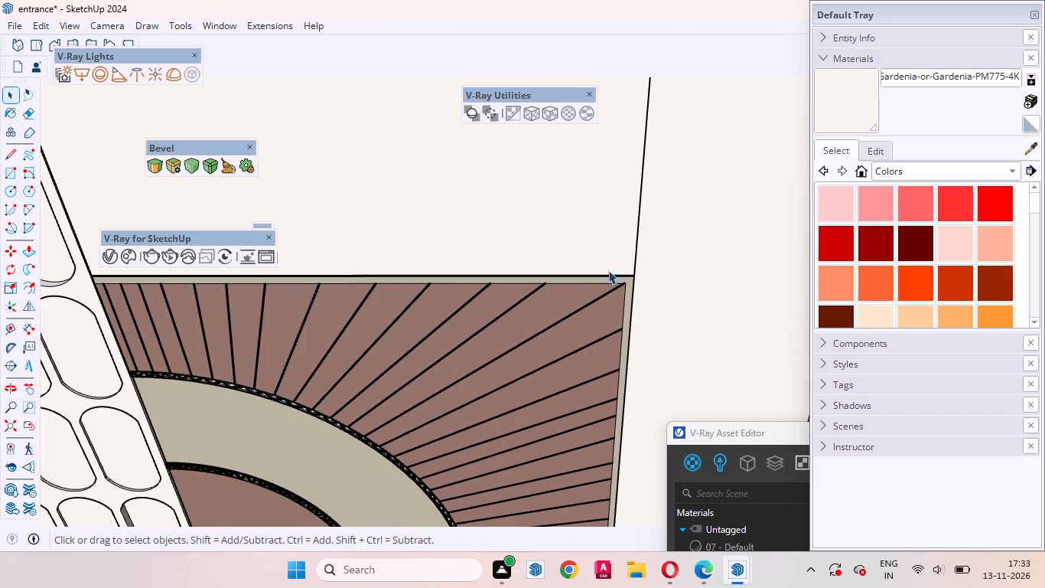
pyautogui.scroll(-10, 616, 276)
pyautogui.scroll(11, 418, 301)
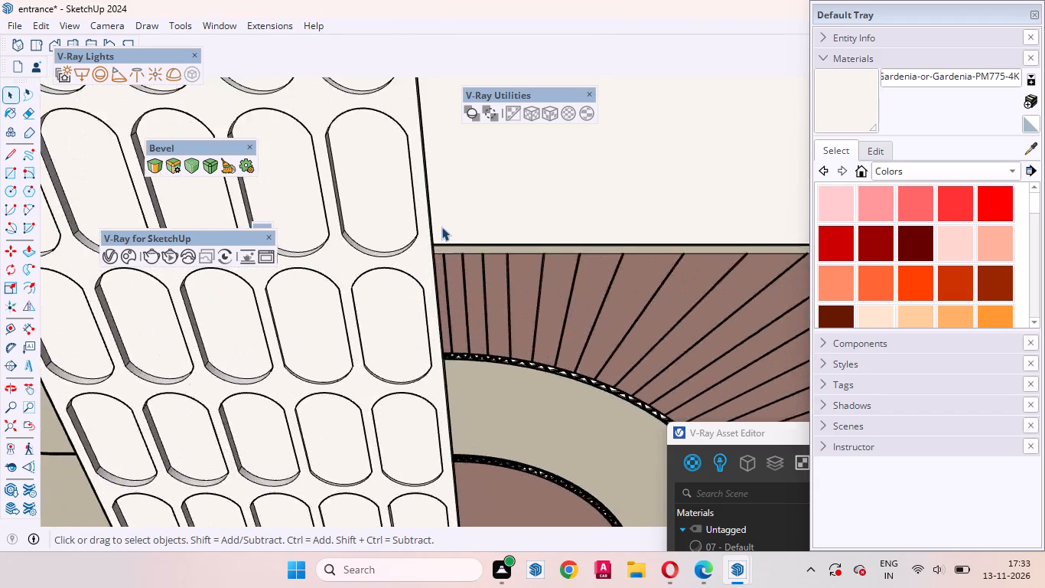
pyautogui.scroll(19, 441, 227)
pyautogui.middleClick(424, 260)
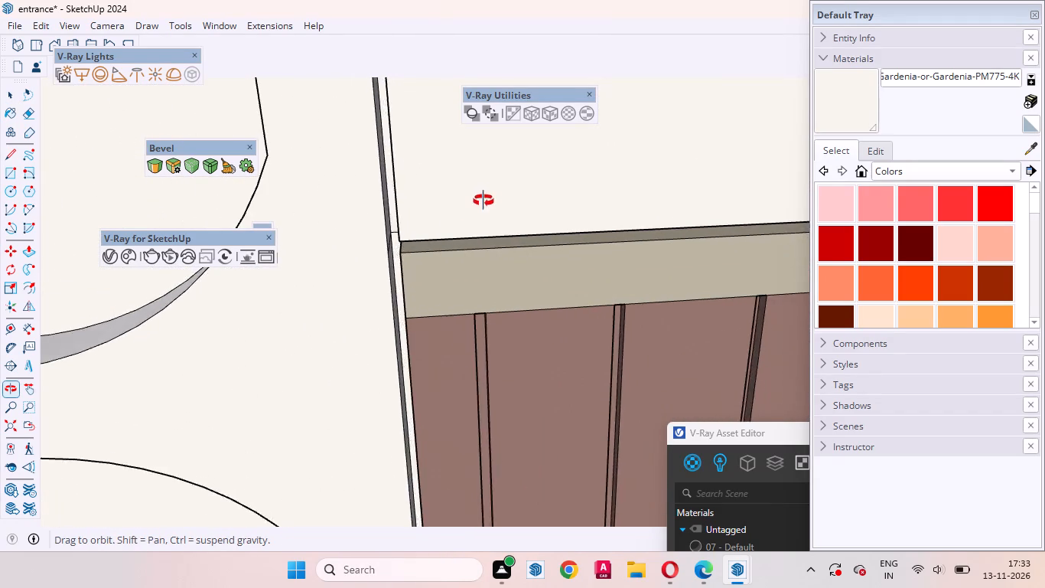
pyautogui.scroll(-16, 447, 287)
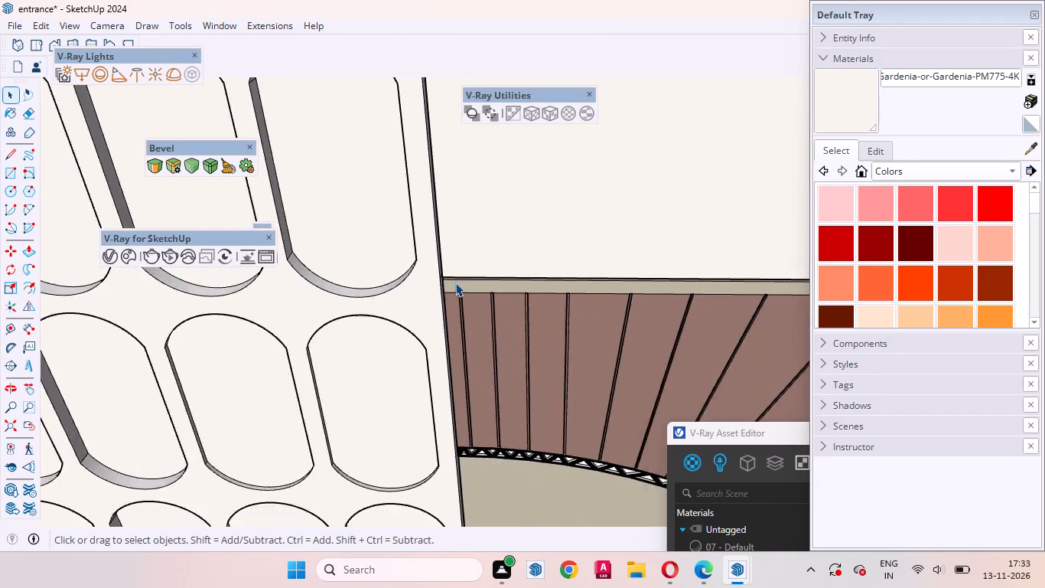
pyautogui.scroll(-20, 455, 283)
pyautogui.scroll(-2, 455, 283)
pyautogui.scroll(-4, 514, 226)
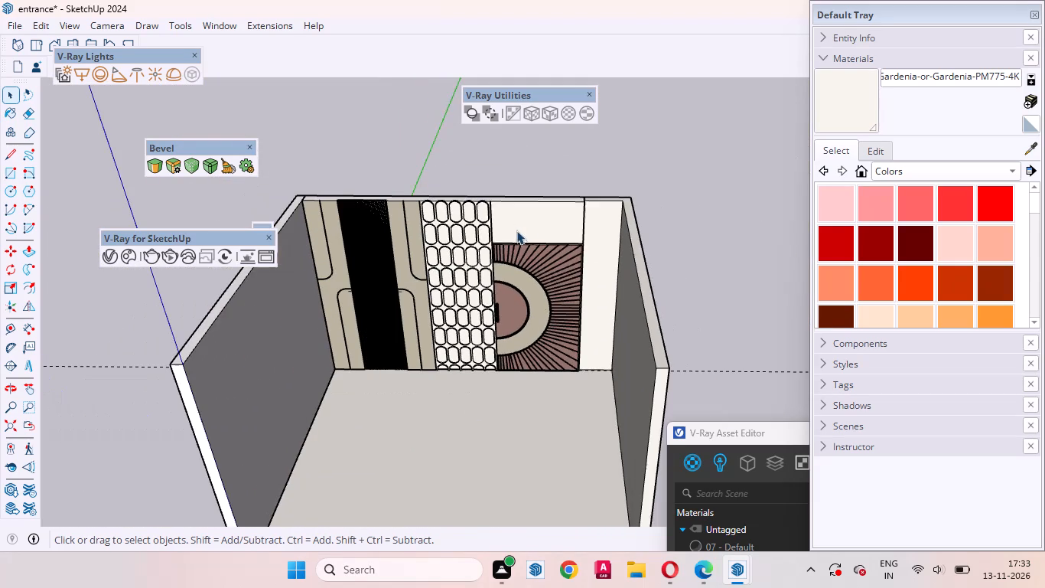
# Delete the horizontal guide line running along the slab's back edge.
pyautogui.click(676, 237)
pyautogui.moveTo(773, 394); pyautogui.dragTo(715, 296)
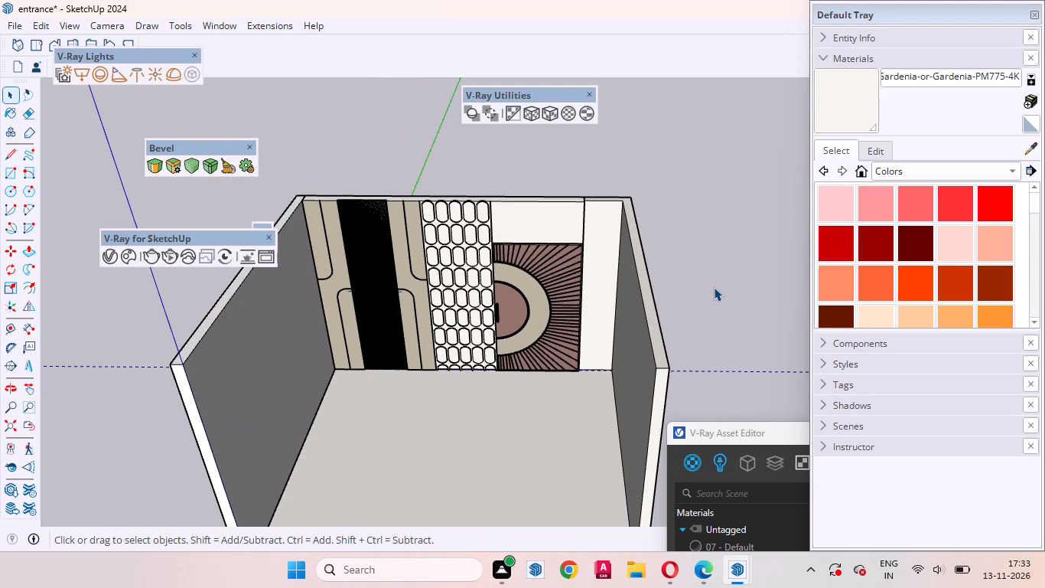
pyautogui.press('Delete')
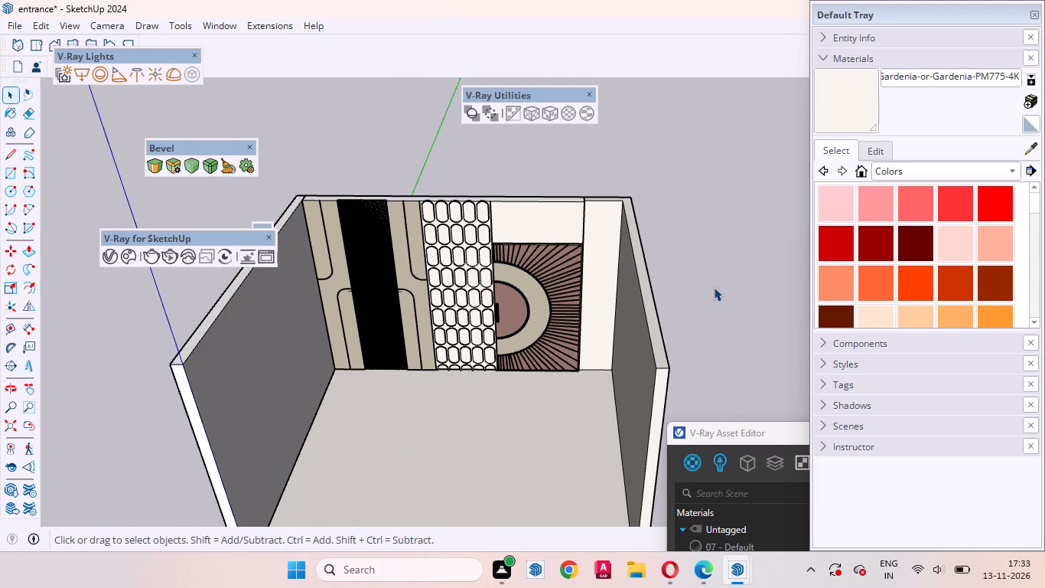
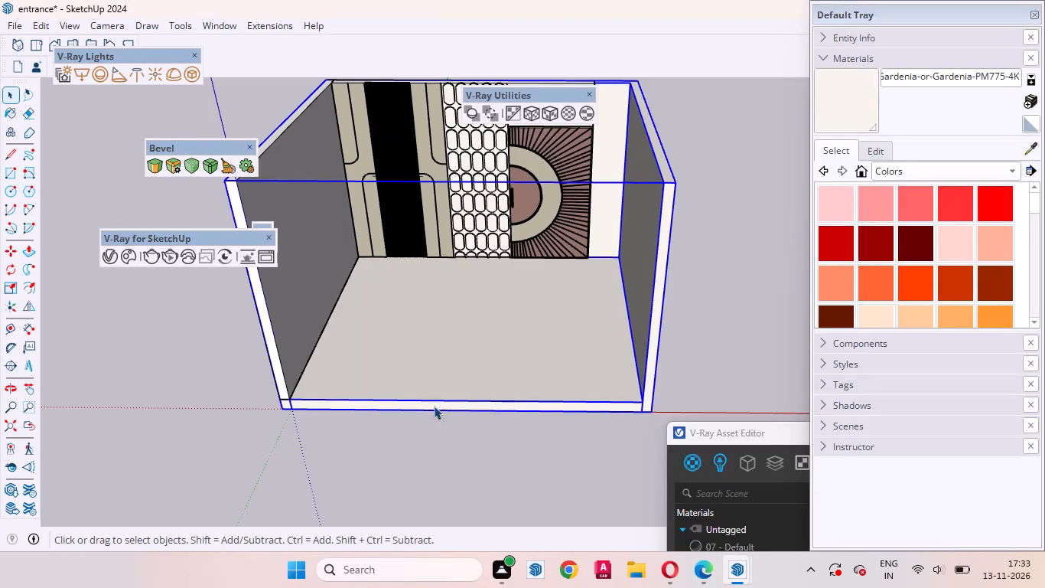
# Deselect the slab and side walls group so that nothing in the model is selected.
pyautogui.click(443, 395)
pyautogui.scroll(-7, 550, 443)
pyautogui.click(515, 456)
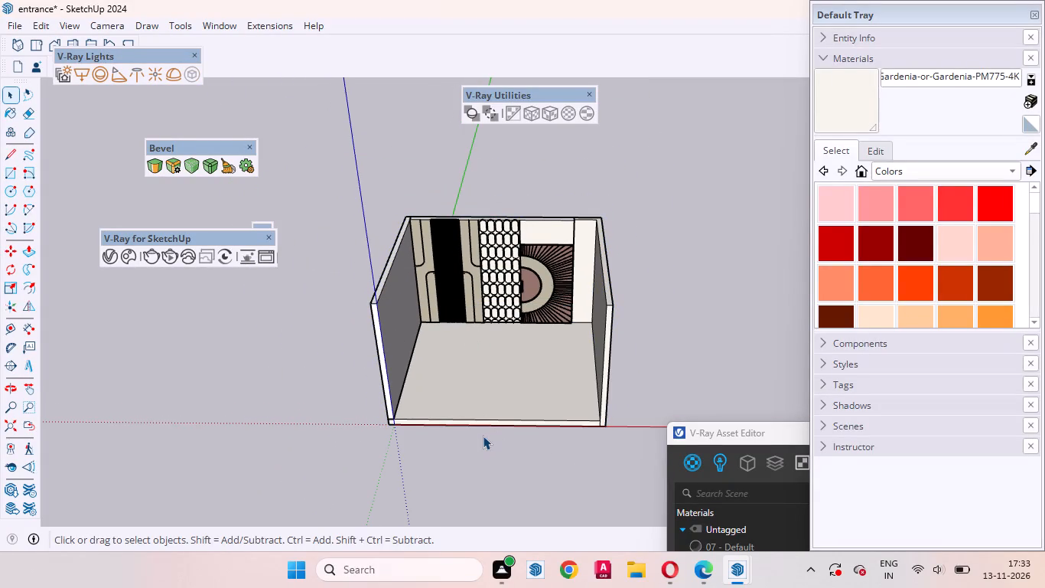
pyautogui.rightClick(487, 444)
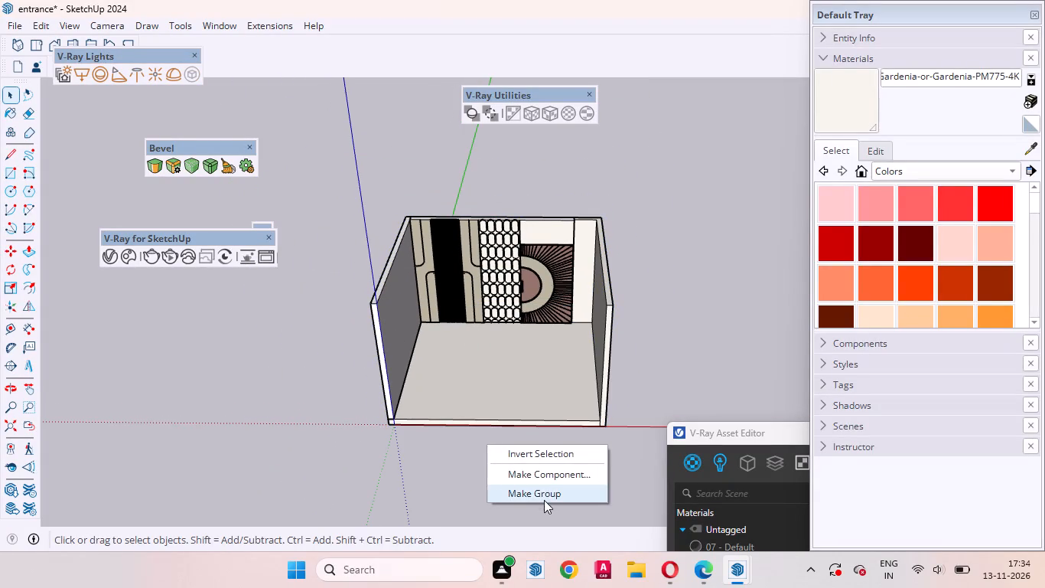
pyautogui.click(435, 475)
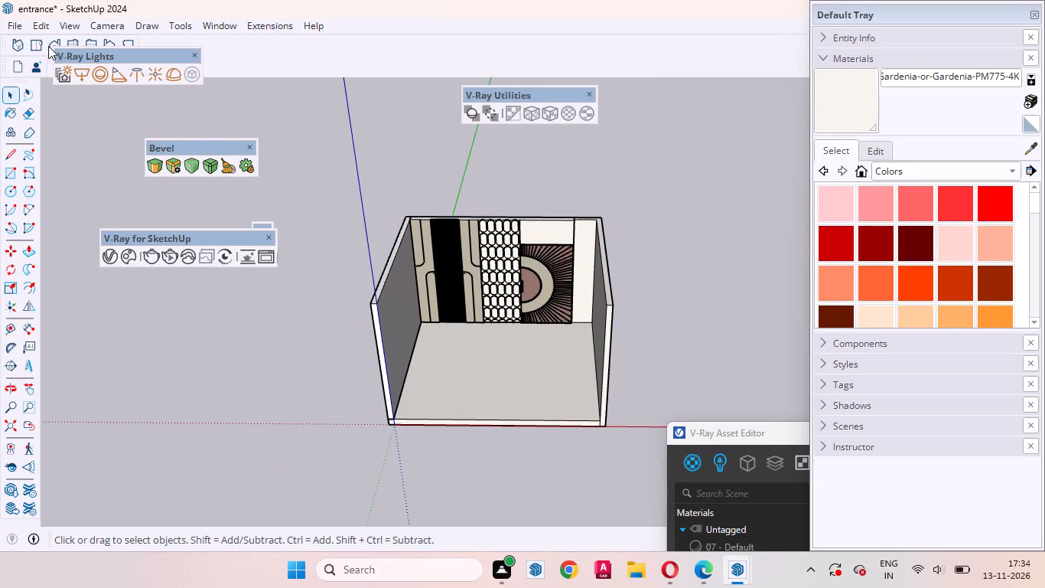
# Move the floating V-Ray Lights toolbar clear of the standard view controls it overlaps.
pyautogui.moveTo(138, 54); pyautogui.dragTo(316, 132)
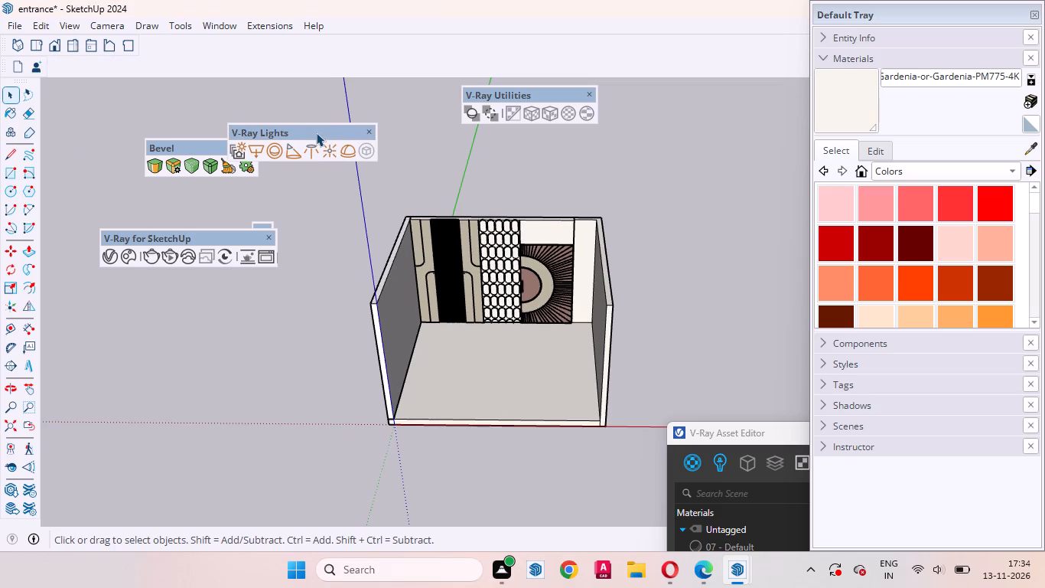
pyautogui.moveTo(316, 132); pyautogui.dragTo(316, 133)
# Examine the panelled wall from the front and at an angle, including the corner fill's top joint and the sunburst panel's rings.
pyautogui.click(55, 47)
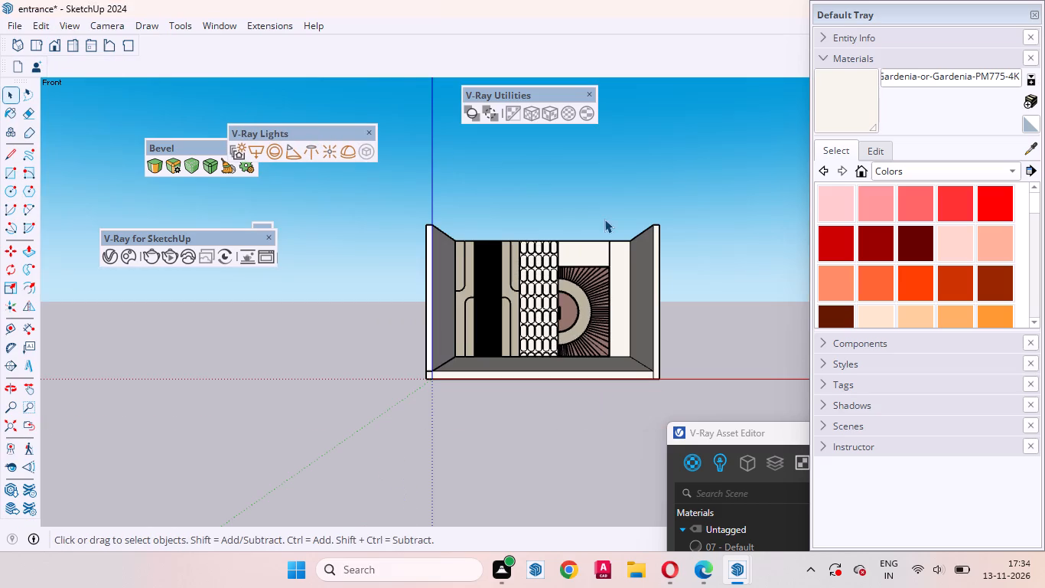
pyautogui.scroll(7, 600, 298)
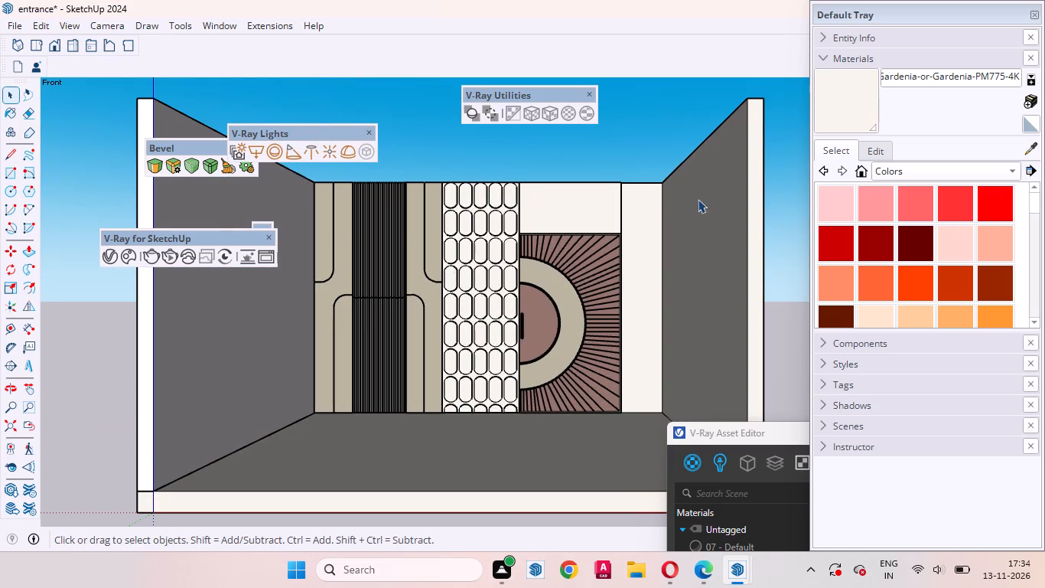
pyautogui.scroll(20, 670, 177)
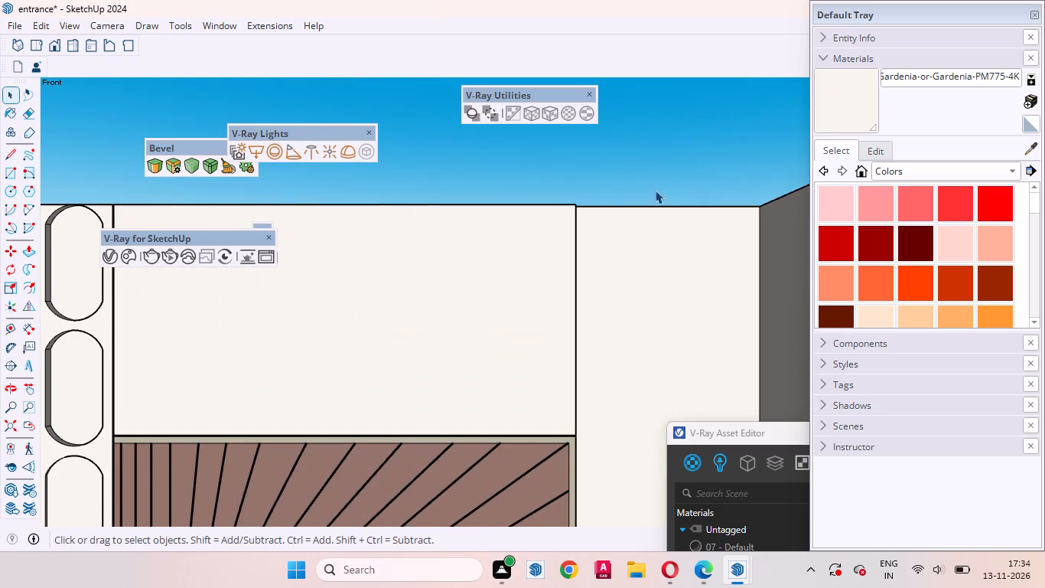
pyautogui.moveTo(653, 219); pyautogui.dragTo(642, 412, button='middle')
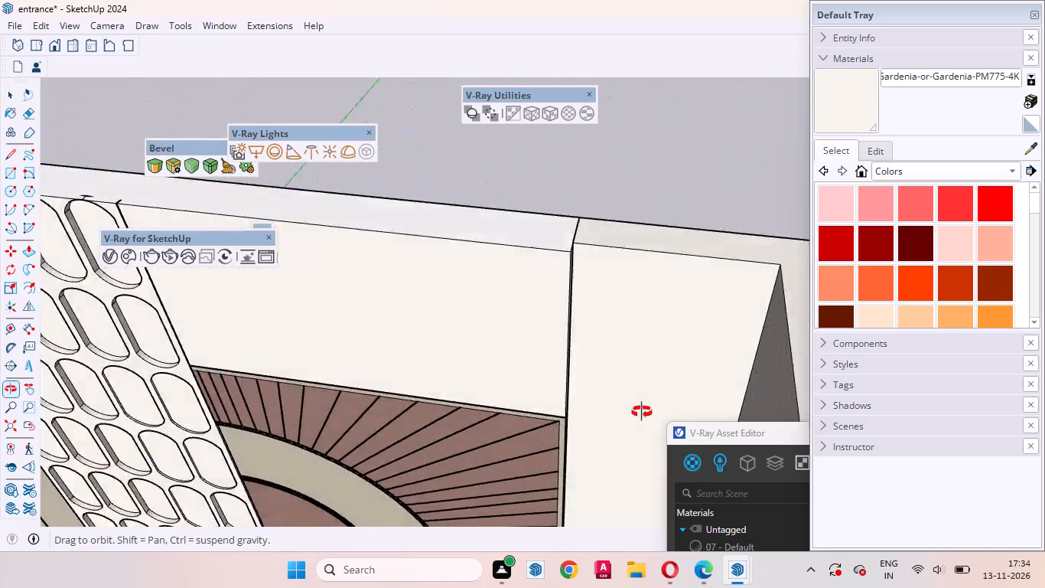
pyautogui.moveTo(642, 412); pyautogui.dragTo(701, 400, button='middle')
pyautogui.scroll(-8, 646, 279)
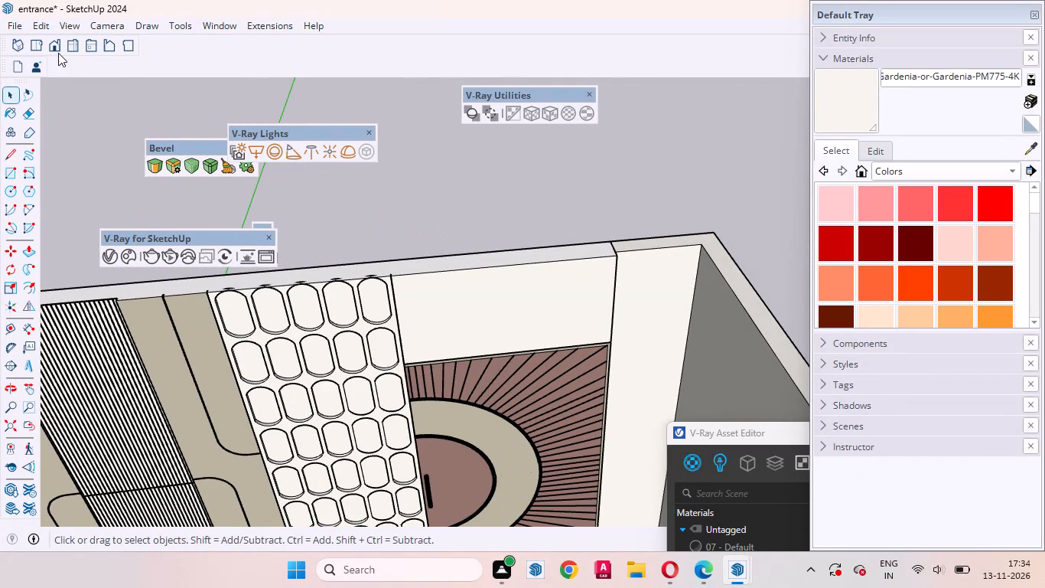
pyautogui.click(51, 40)
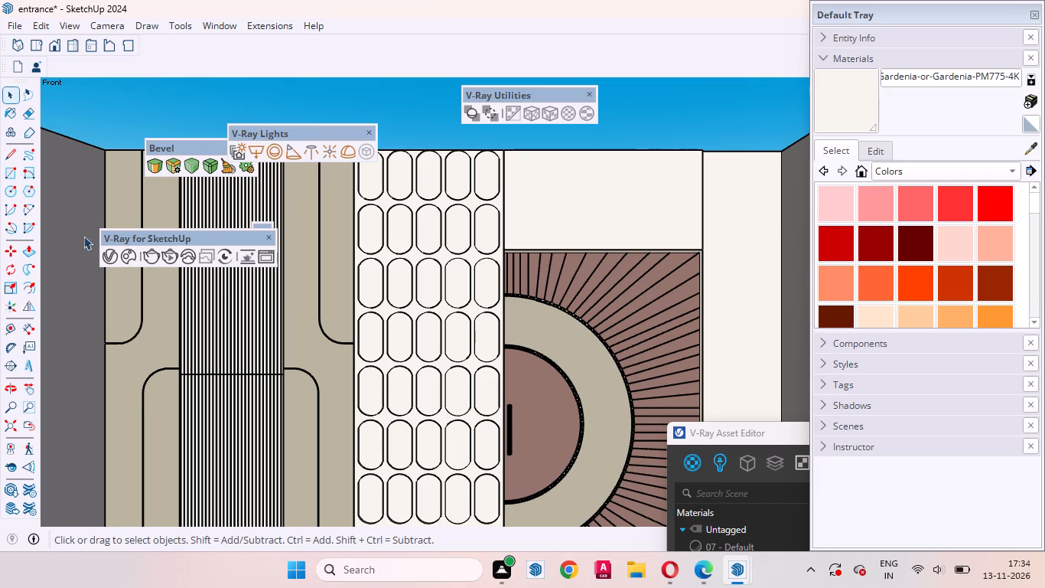
pyautogui.scroll(-3, 377, 260)
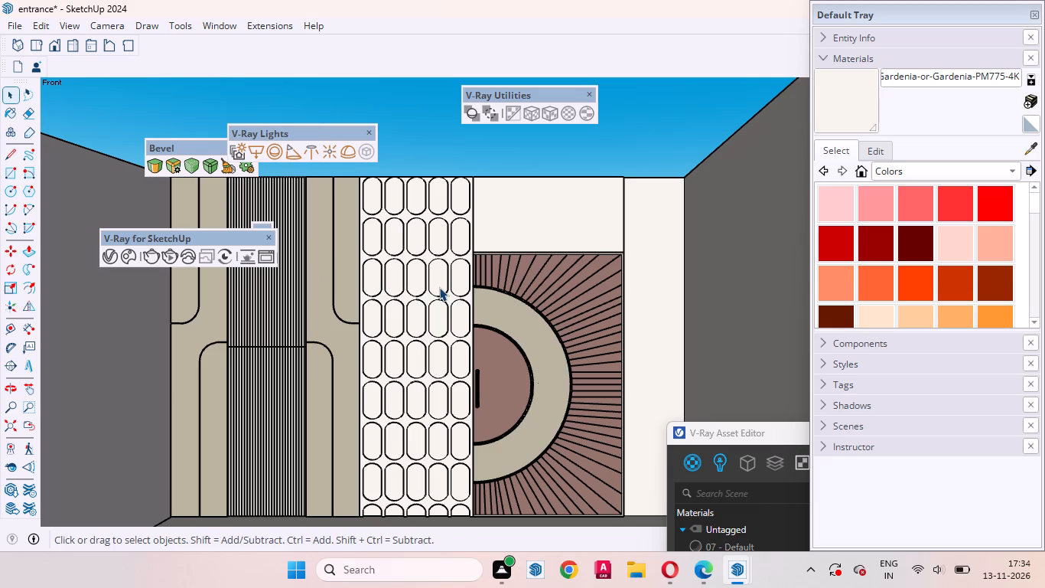
pyautogui.scroll(-4, 730, 261)
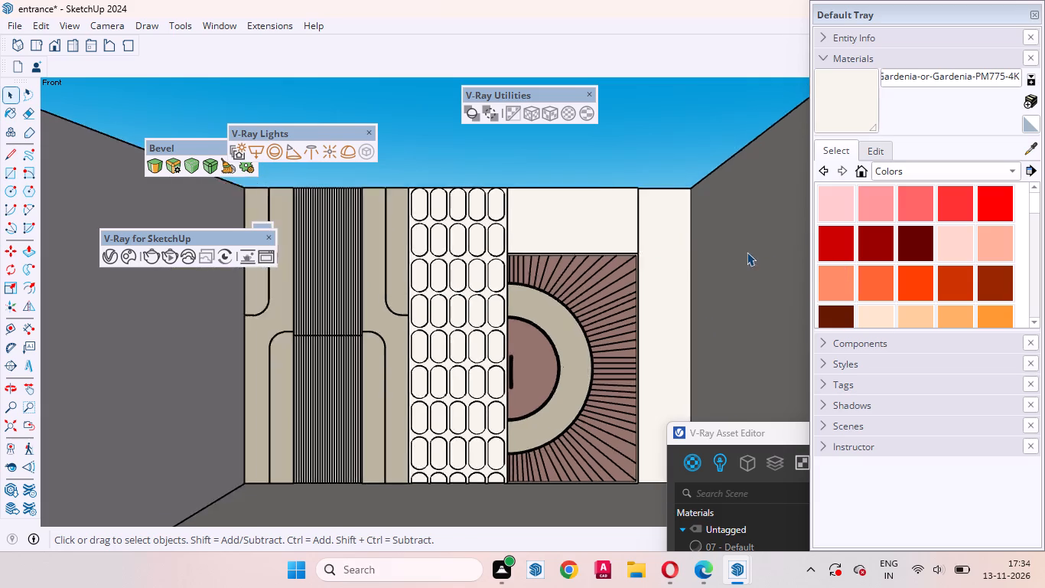
pyautogui.scroll(-7, 747, 252)
pyautogui.scroll(9, 548, 296)
pyautogui.scroll(5, 700, 277)
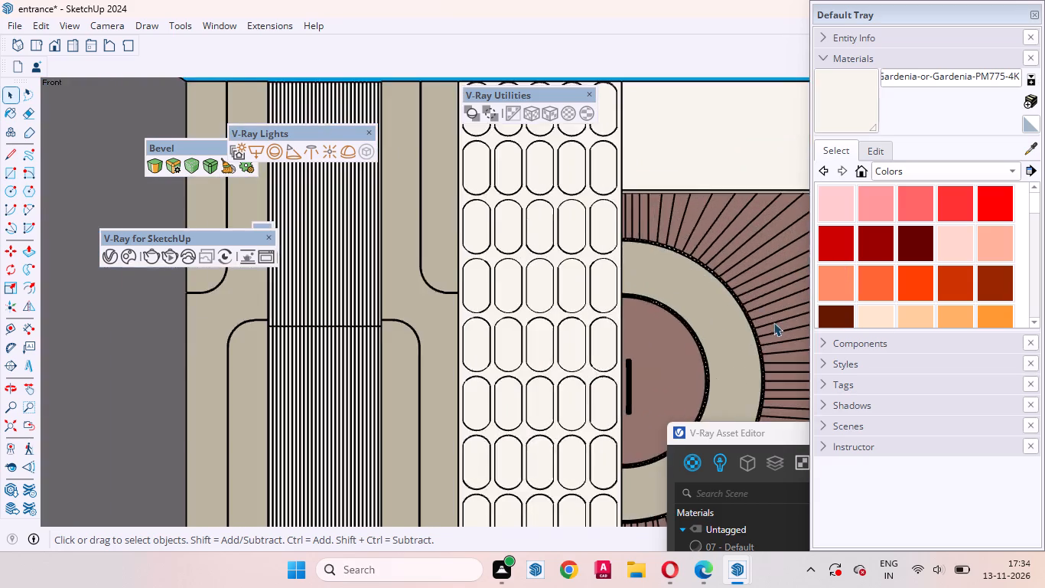
pyautogui.scroll(13, 773, 322)
pyautogui.moveTo(629, 248); pyautogui.dragTo(460, 254, button='middle')
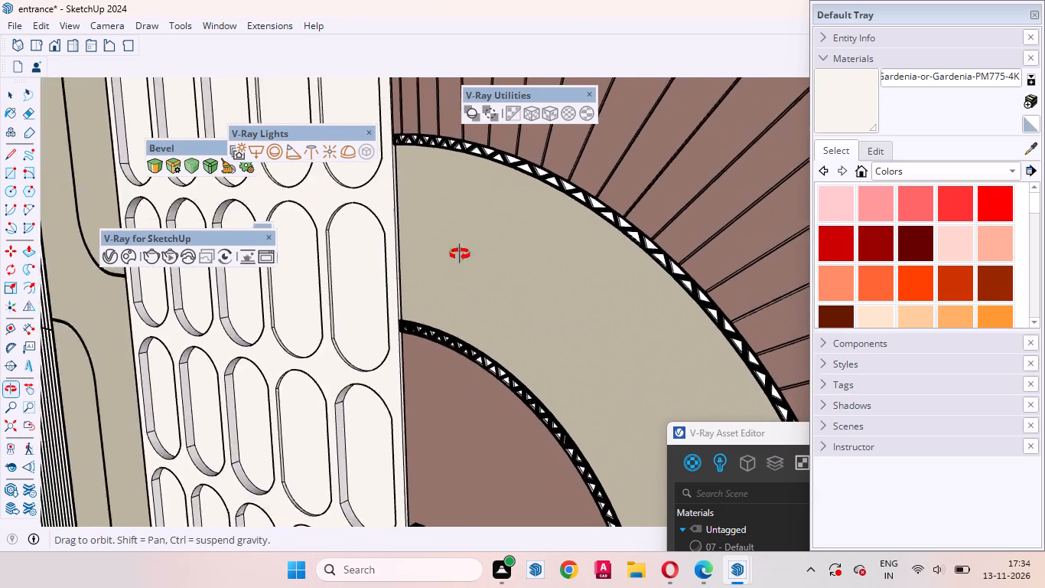
pyautogui.moveTo(460, 254); pyautogui.dragTo(719, 339, button='middle')
pyautogui.scroll(-15, 533, 322)
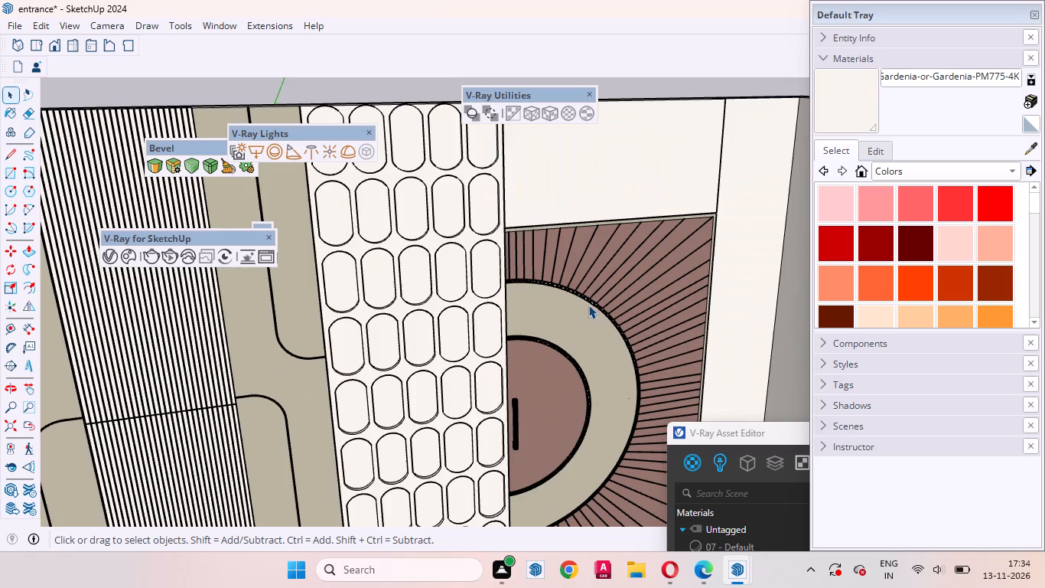
pyautogui.scroll(-8, 588, 305)
pyautogui.scroll(5, 538, 366)
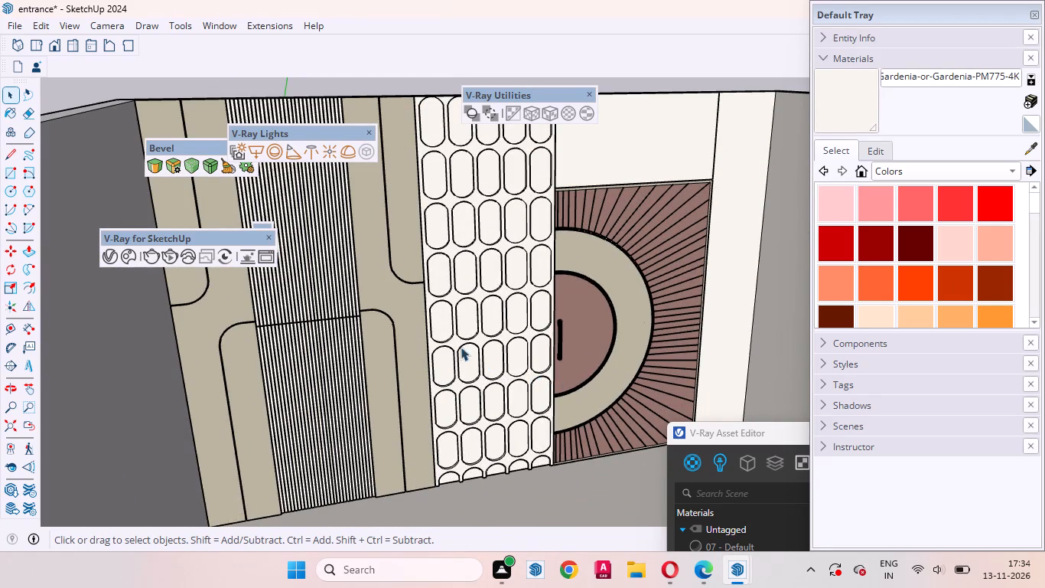
# Examine the bottom edges of the beige and capsule-pattern panels where they meet the slab, including the groove between the beige panels.
pyautogui.scroll(-4, 447, 278)
pyautogui.scroll(12, 459, 426)
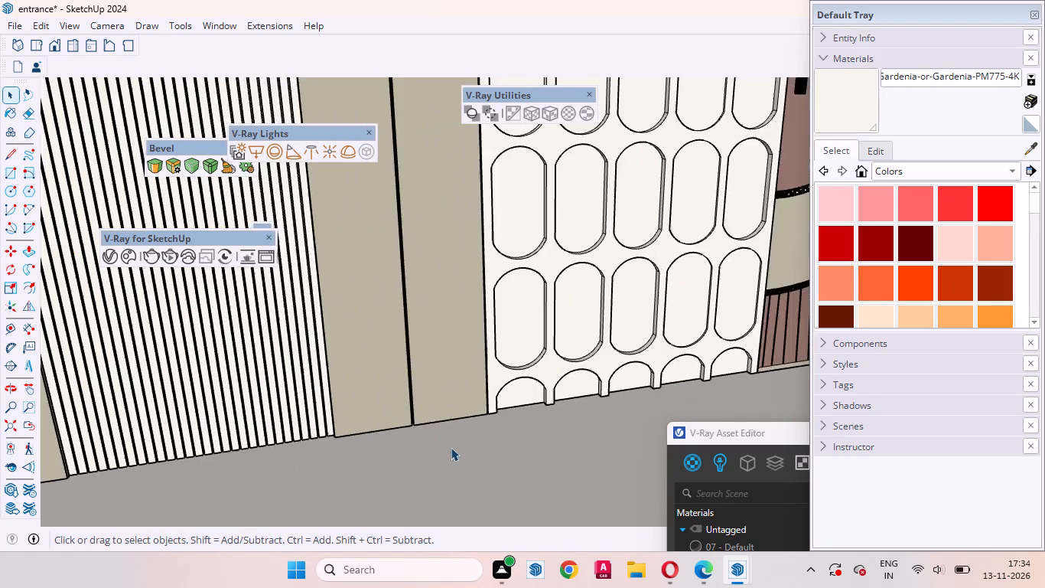
pyautogui.scroll(6, 451, 447)
pyautogui.moveTo(446, 442); pyautogui.dragTo(395, 397, button='middle')
pyautogui.scroll(11, 383, 422)
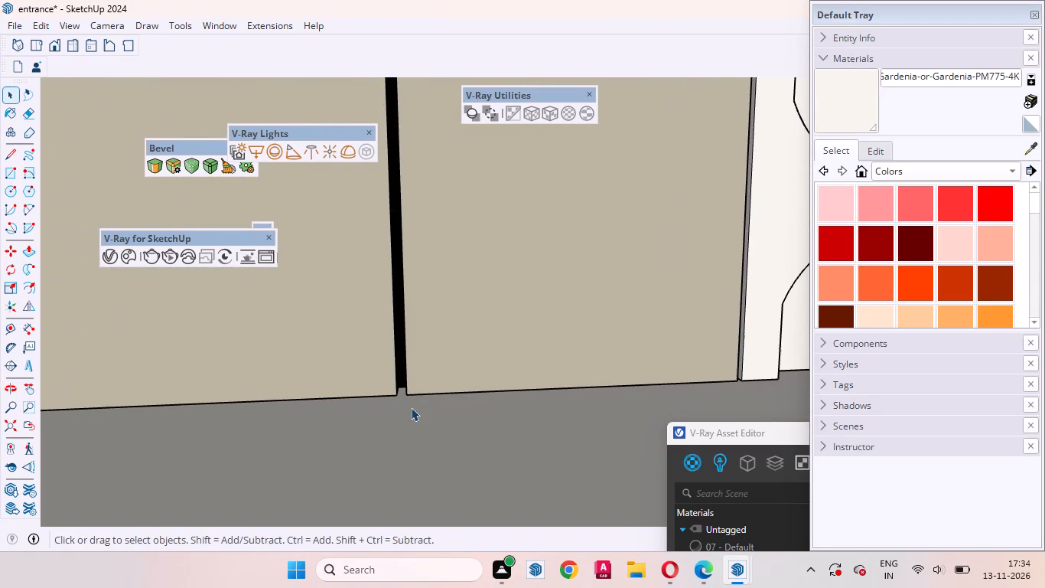
pyautogui.moveTo(409, 416); pyautogui.dragTo(461, 420, button='middle')
pyautogui.scroll(1, 461, 420)
# Reposition the V-Ray Asset Editor window so its full command row and more of the scene materials list are in view.
pyautogui.moveTo(757, 436); pyautogui.dragTo(666, 294)
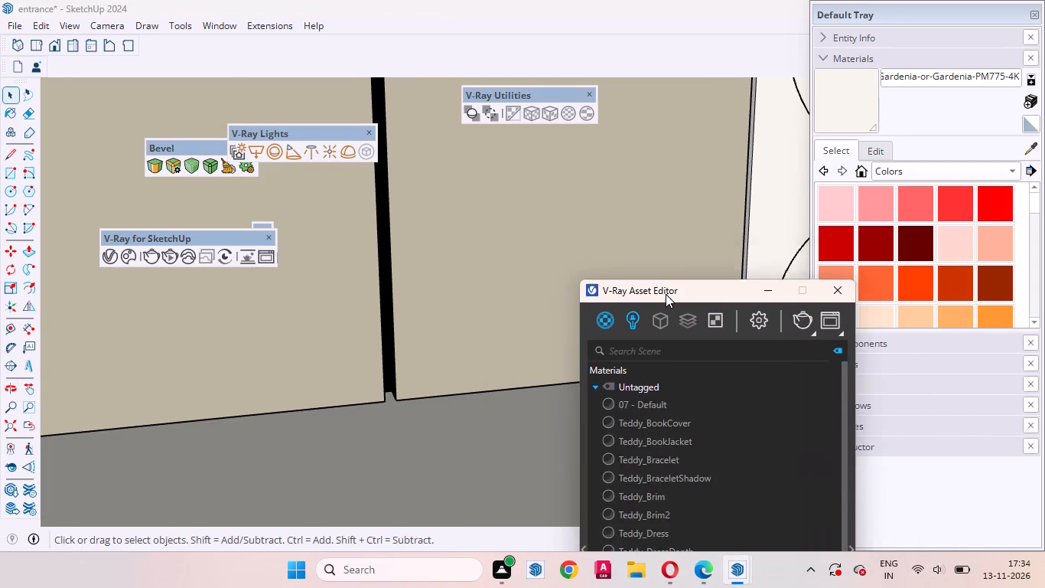
pyautogui.moveTo(666, 294); pyautogui.dragTo(748, 239)
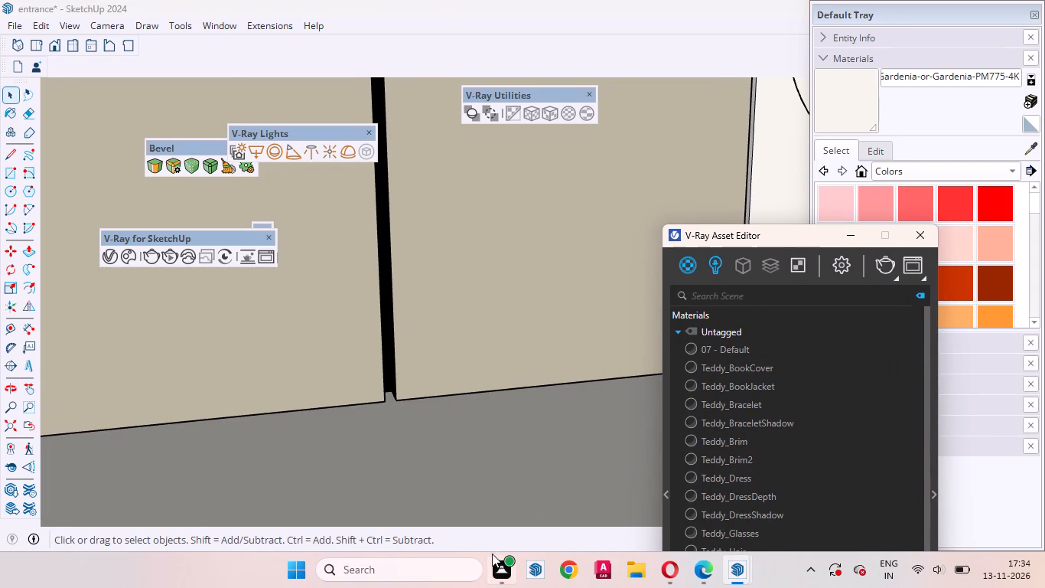
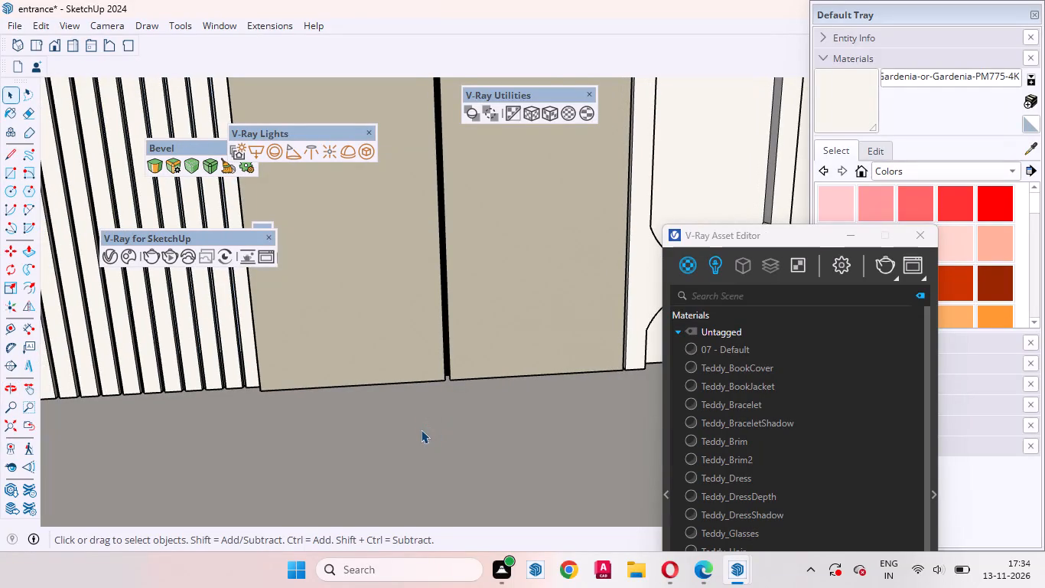
# Examine the panelled wall, slab and side wall from the front and above, down to the panels' base near the corner.
pyautogui.scroll(-3, 449, 452)
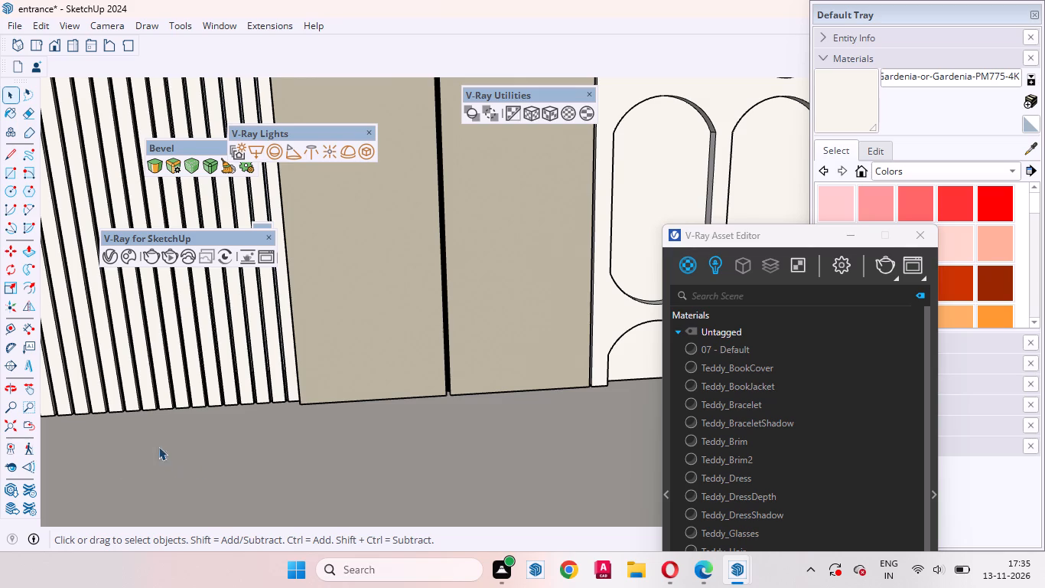
pyautogui.scroll(-14, 348, 419)
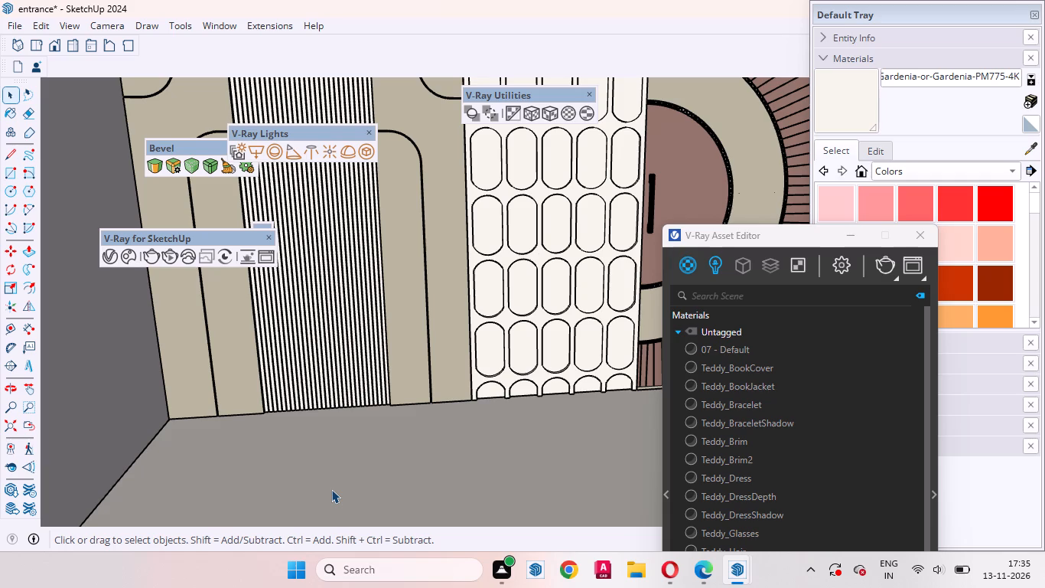
pyautogui.scroll(-3, 435, 487)
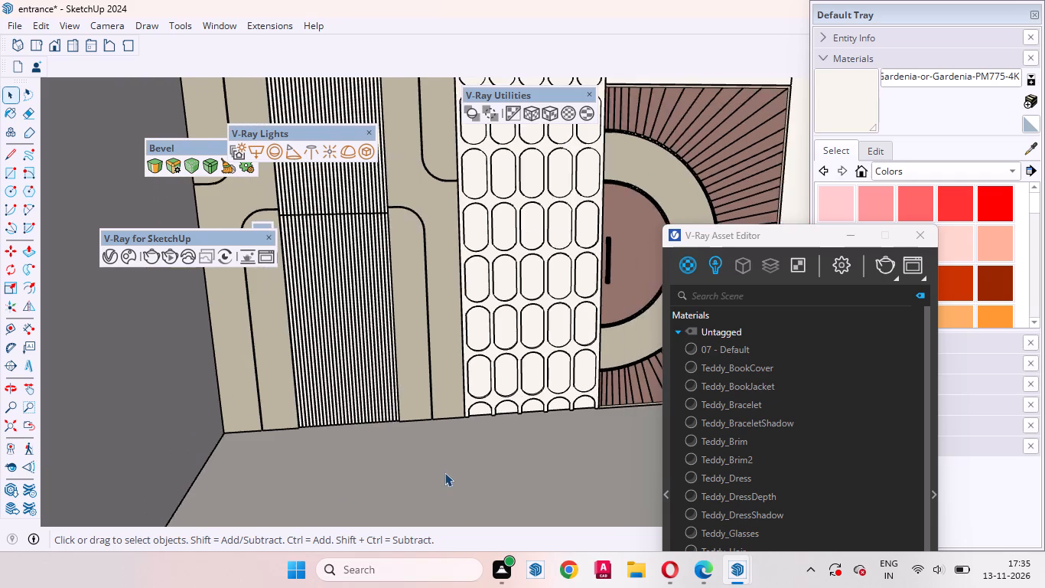
pyautogui.scroll(-1, 444, 472)
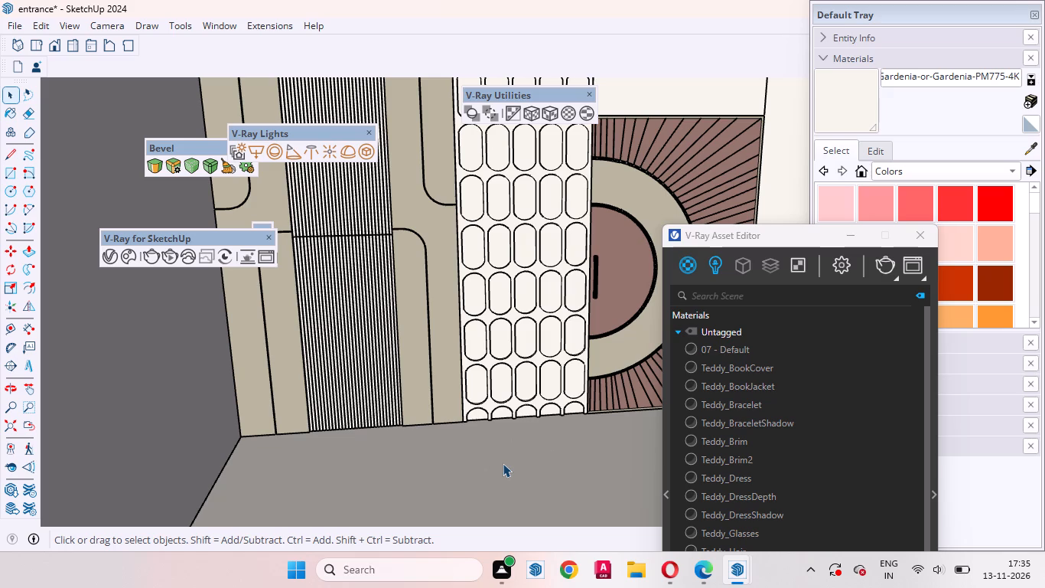
pyautogui.scroll(-7, 502, 358)
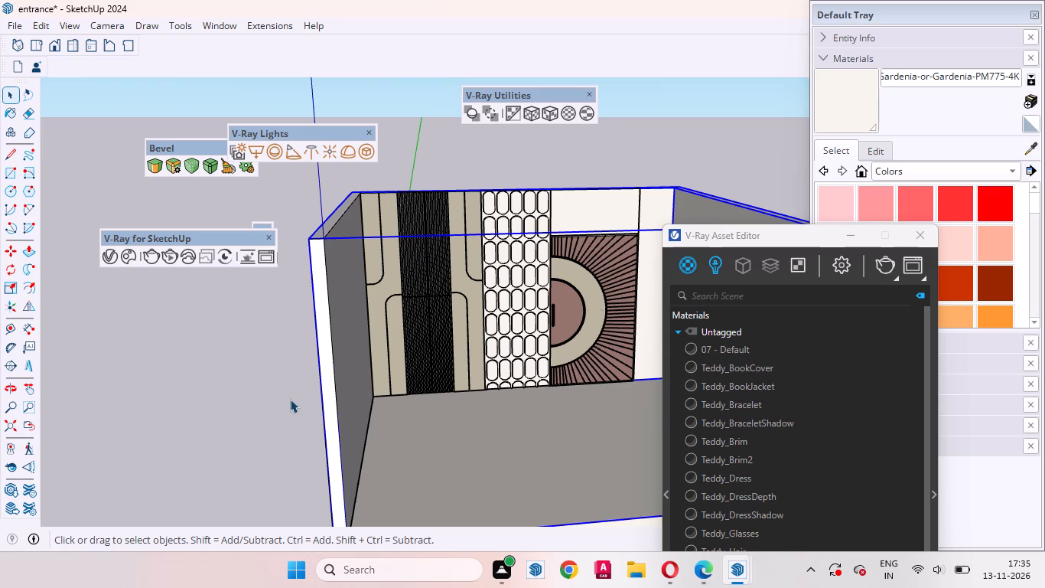
pyautogui.scroll(-3, 402, 397)
pyautogui.click(233, 433)
pyautogui.scroll(2, 399, 376)
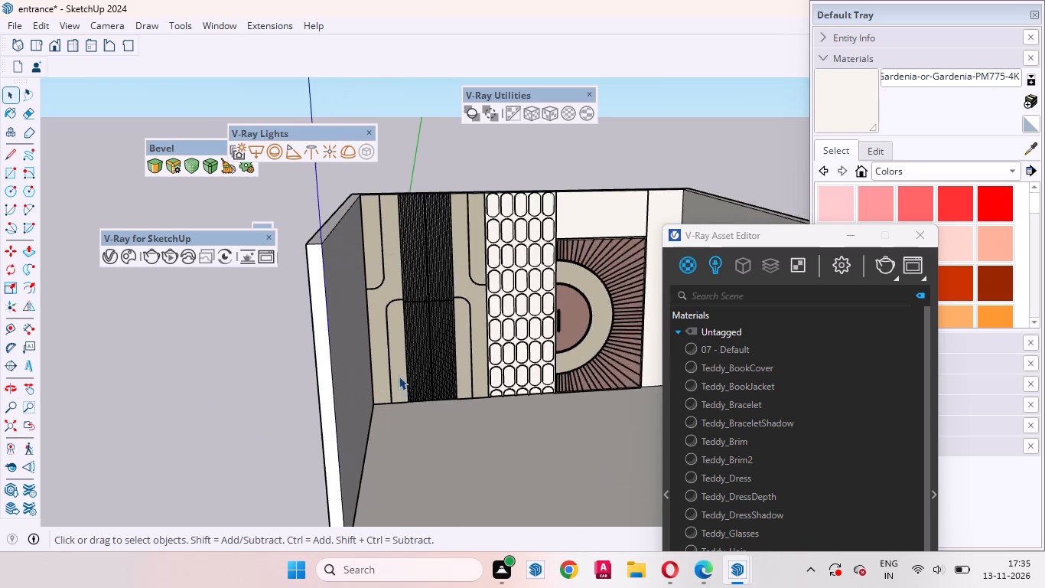
pyautogui.scroll(5, 399, 376)
pyautogui.moveTo(405, 449); pyautogui.dragTo(336, 583, button='middle')
pyautogui.scroll(-4, 273, 463)
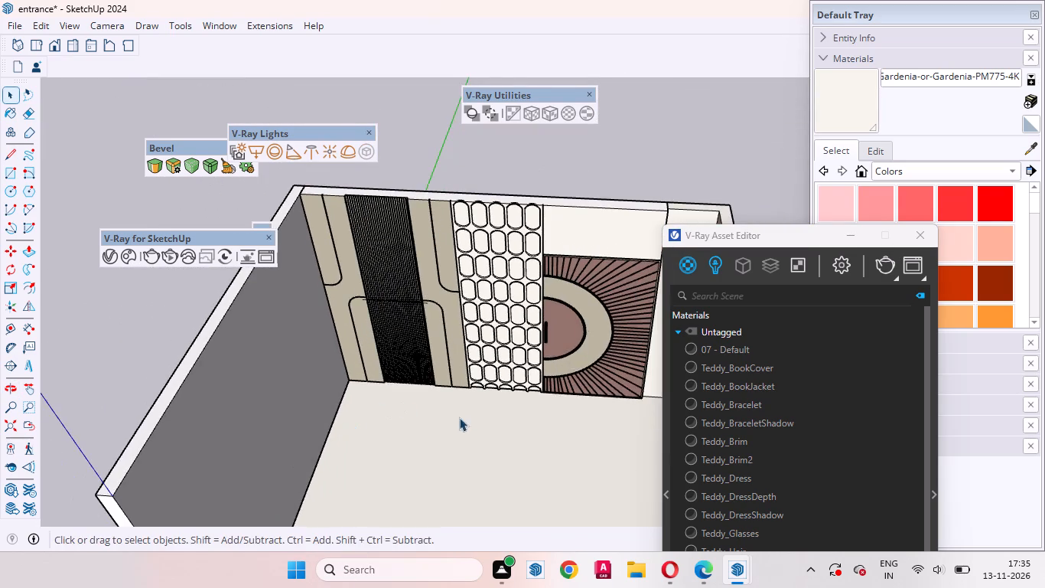
pyautogui.moveTo(449, 430); pyautogui.dragTo(271, 508, button='middle')
pyautogui.scroll(7, 353, 331)
pyautogui.moveTo(487, 319); pyautogui.dragTo(377, 350, button='middle')
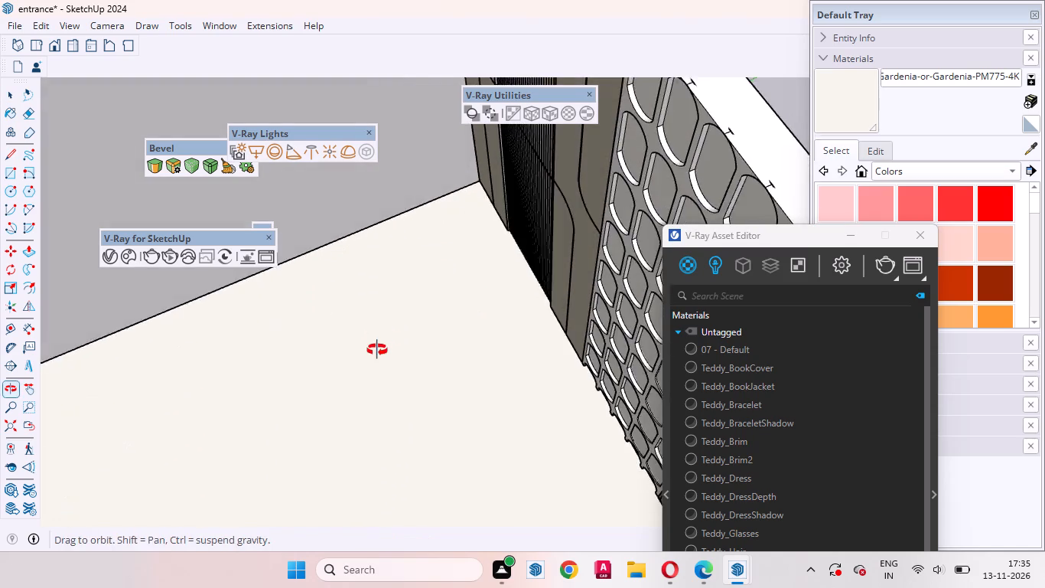
pyautogui.moveTo(377, 350); pyautogui.dragTo(387, 338, button='middle')
pyautogui.scroll(6, 444, 262)
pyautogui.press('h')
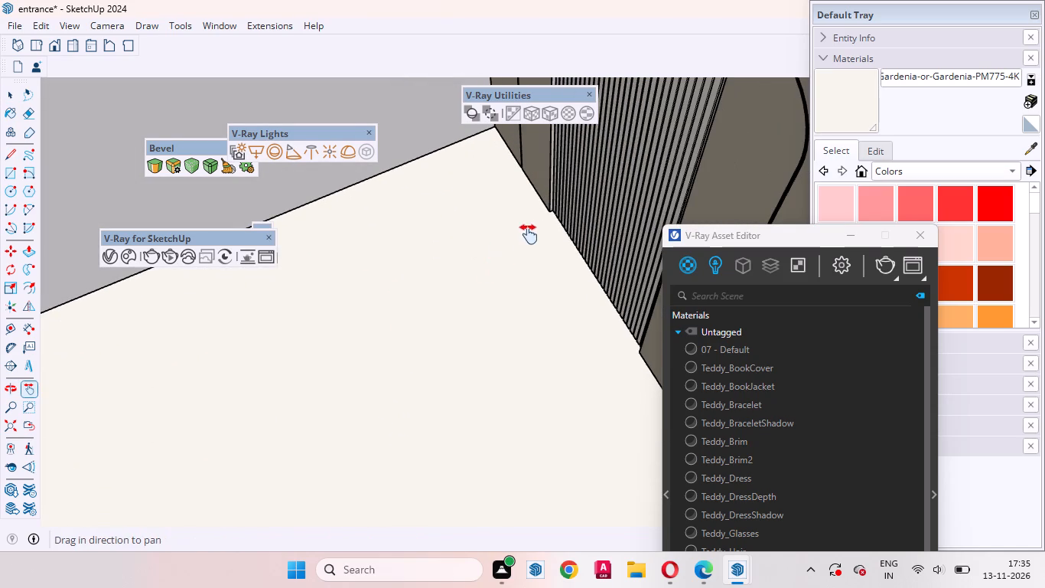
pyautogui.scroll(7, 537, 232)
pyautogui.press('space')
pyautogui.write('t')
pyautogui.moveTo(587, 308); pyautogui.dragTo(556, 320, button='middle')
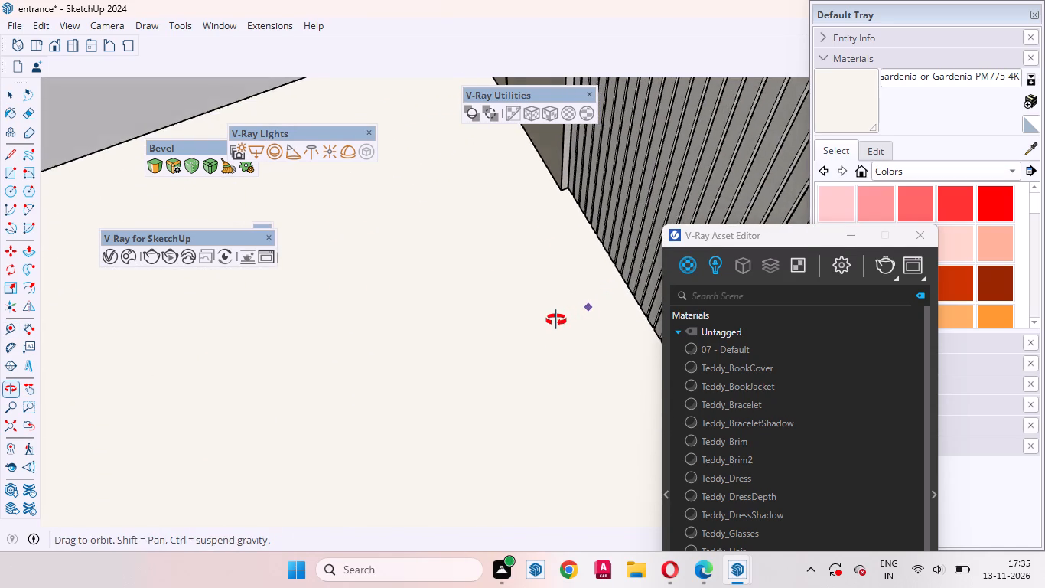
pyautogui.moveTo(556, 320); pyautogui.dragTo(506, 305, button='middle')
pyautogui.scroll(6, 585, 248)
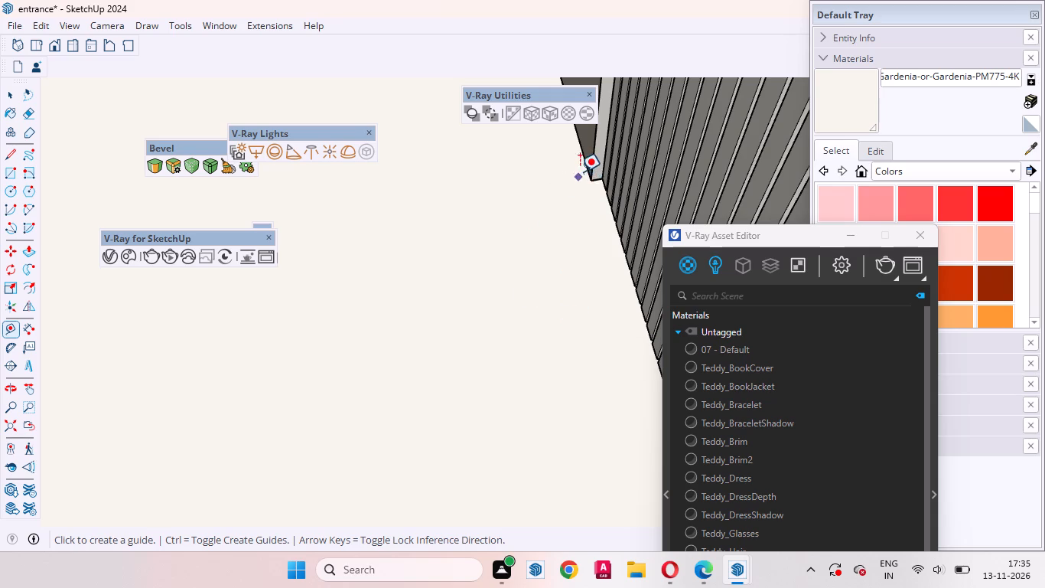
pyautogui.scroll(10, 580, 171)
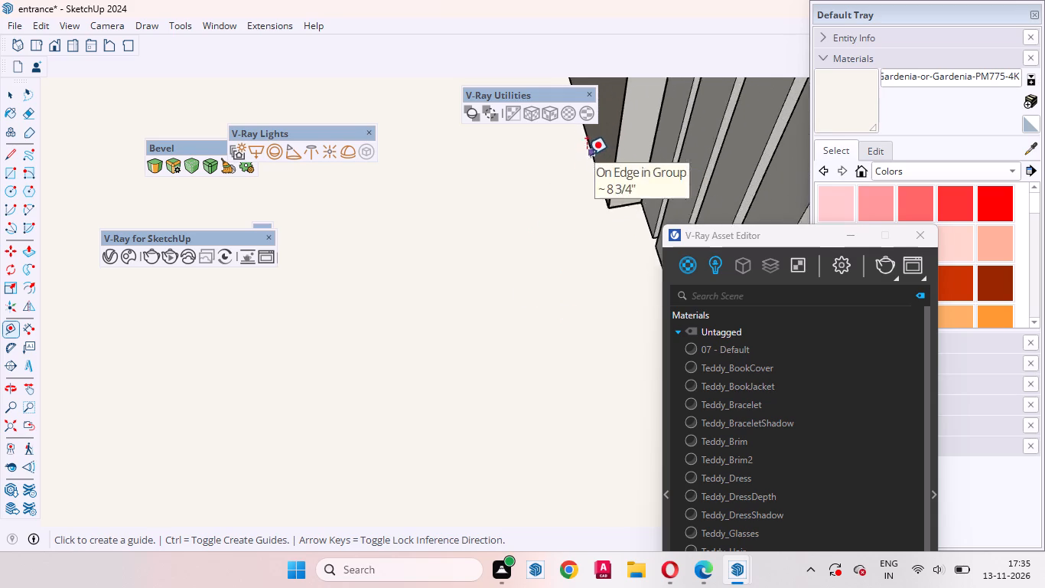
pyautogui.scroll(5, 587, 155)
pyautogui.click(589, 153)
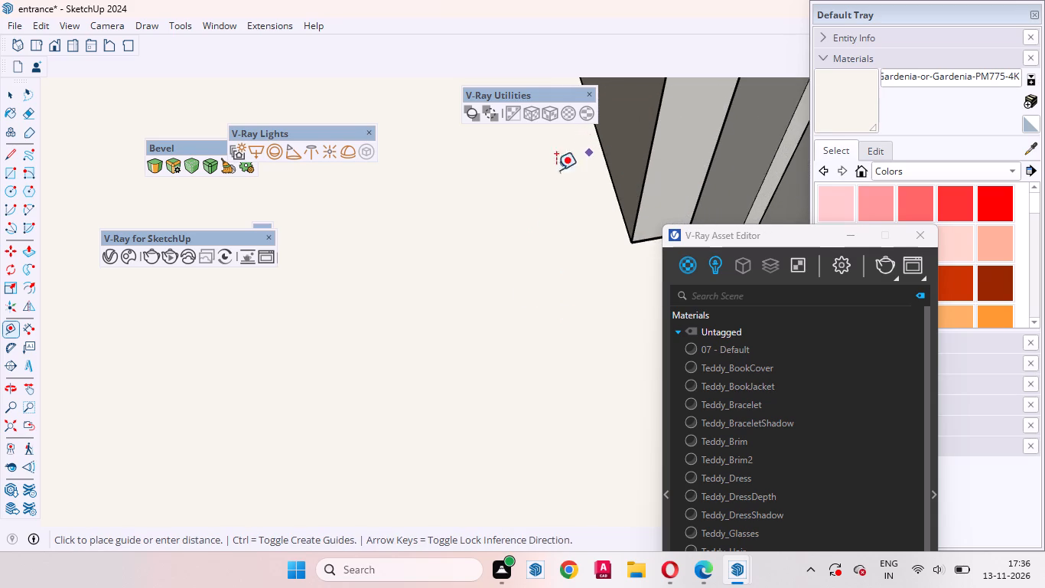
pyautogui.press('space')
# Place a guide parallel to the slab's open front edge, about 10' 1/4" in towards the panelled wall.
pyautogui.scroll(-20, 562, 157)
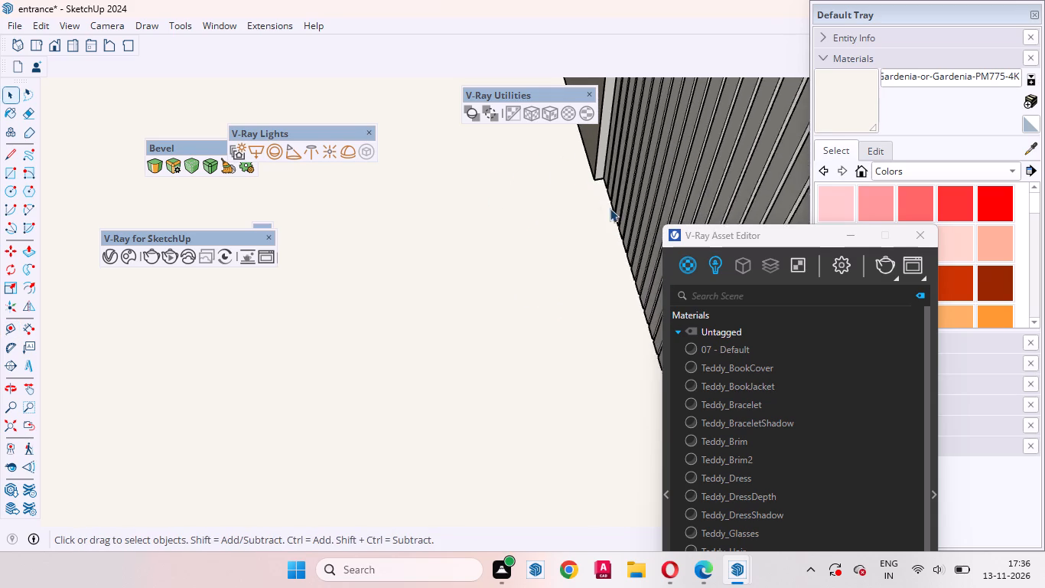
pyautogui.moveTo(536, 208); pyautogui.dragTo(737, 285, button='middle')
pyautogui.scroll(-20, 555, 220)
pyautogui.scroll(-3, 555, 220)
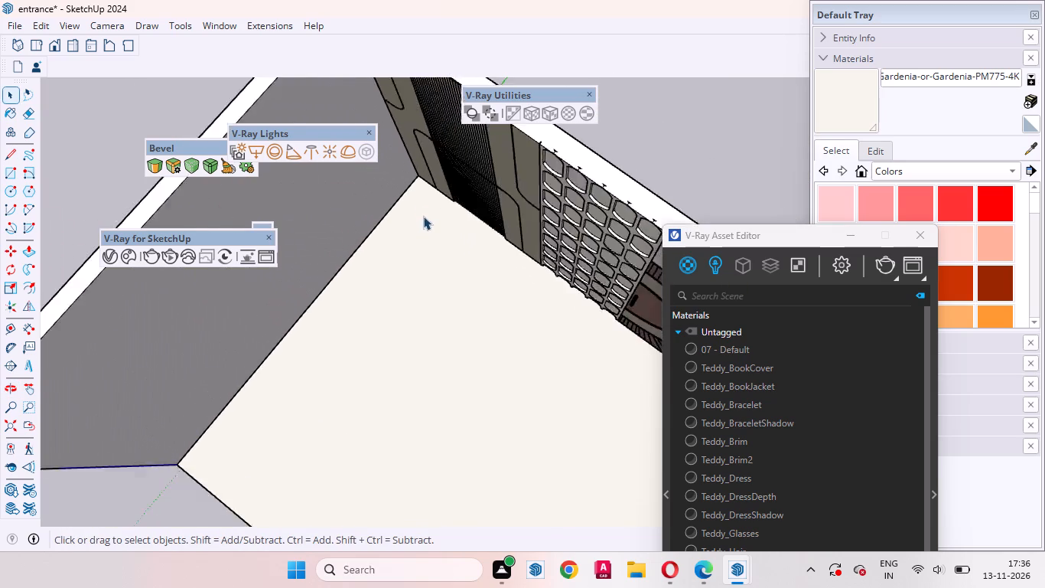
pyautogui.scroll(-2, 423, 216)
pyautogui.moveTo(467, 258); pyautogui.dragTo(356, 256, button='middle')
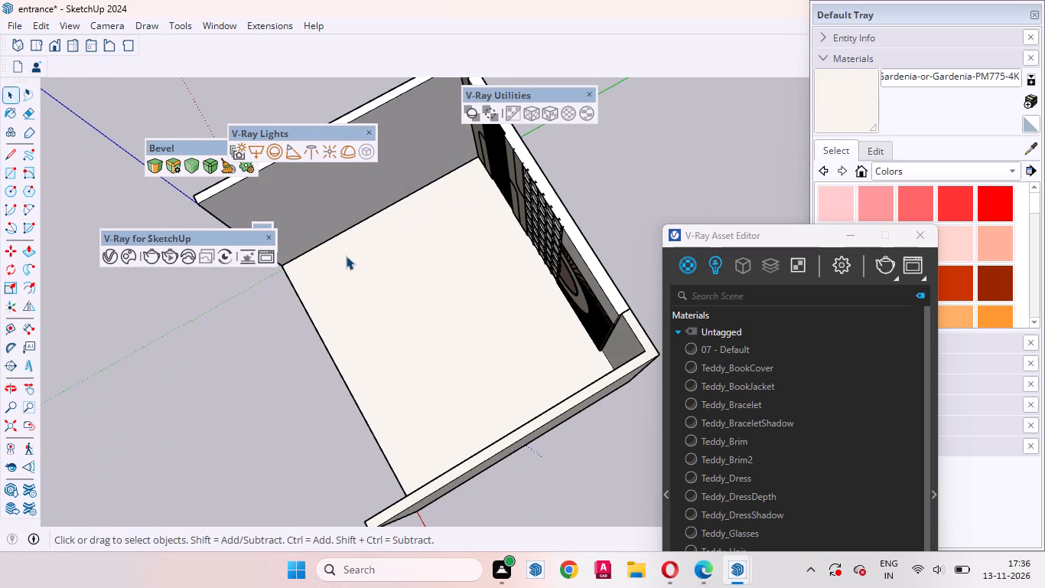
pyautogui.press('t')
pyautogui.click(310, 312)
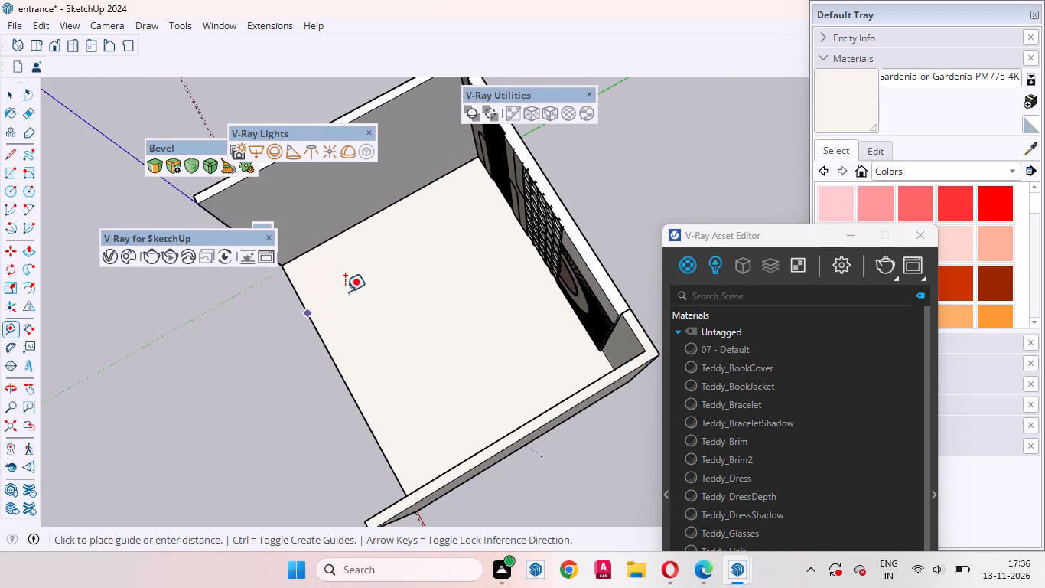
pyautogui.scroll(3, 435, 213)
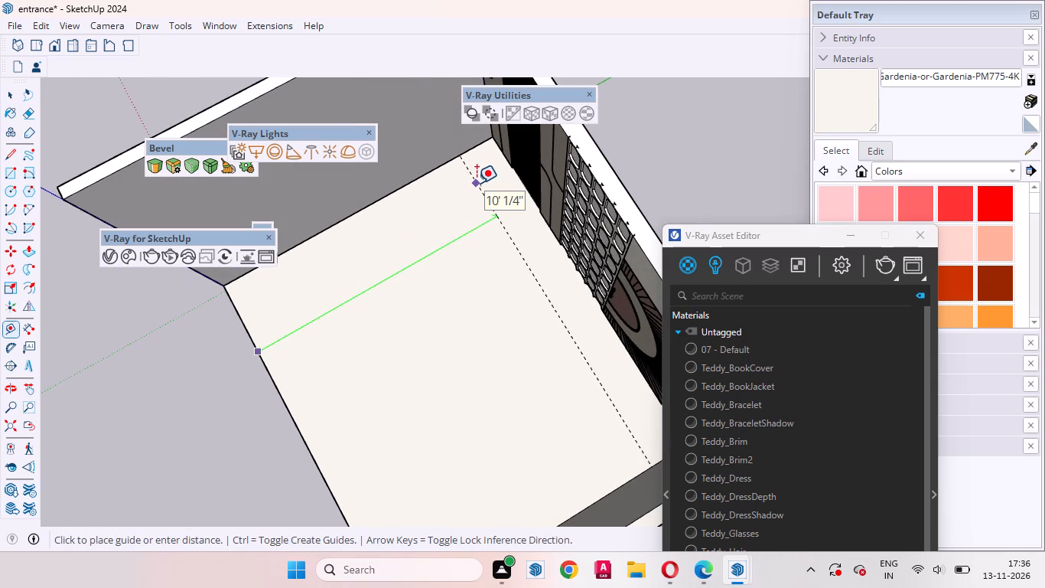
pyautogui.click(477, 183)
# Start a second guide from the one just placed, and move the V-Ray Asset Editor and Default Tray clear of the length readout.
pyautogui.click(478, 180)
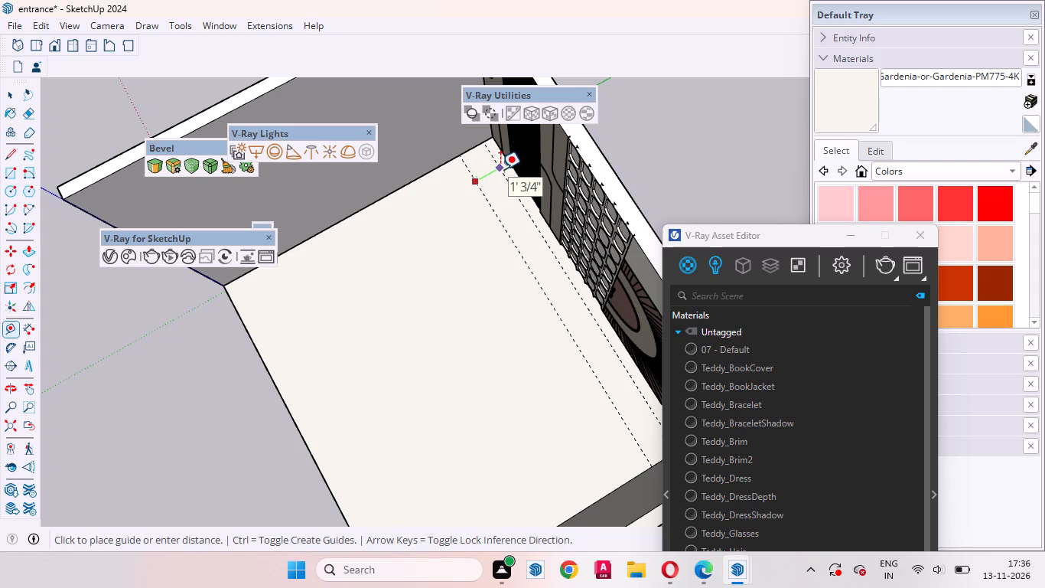
pyautogui.moveTo(803, 231); pyautogui.dragTo(681, 238)
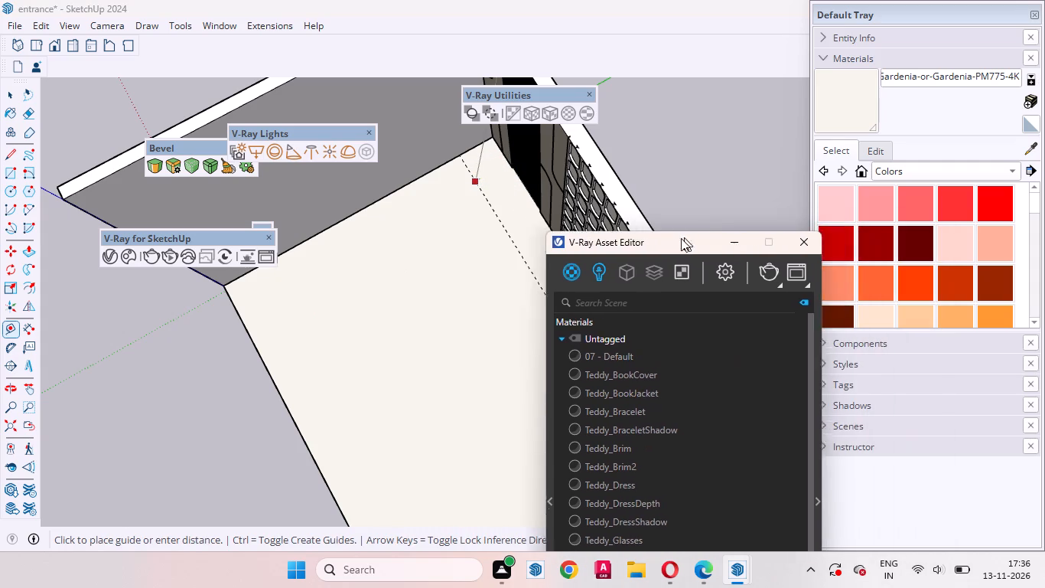
pyautogui.moveTo(681, 238); pyautogui.dragTo(630, 302)
pyautogui.moveTo(885, 15); pyautogui.dragTo(828, 15)
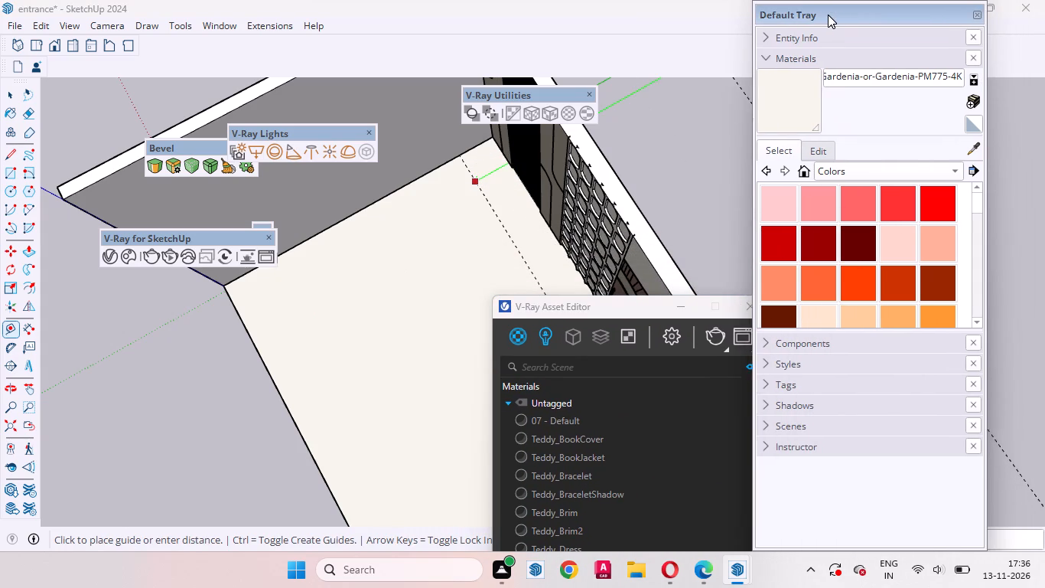
pyautogui.moveTo(828, 15); pyautogui.dragTo(765, 135)
# Place the second guide on the slab 14 inches from the first, offset towards the panelled wall.
pyautogui.scroll(3, 519, 229)
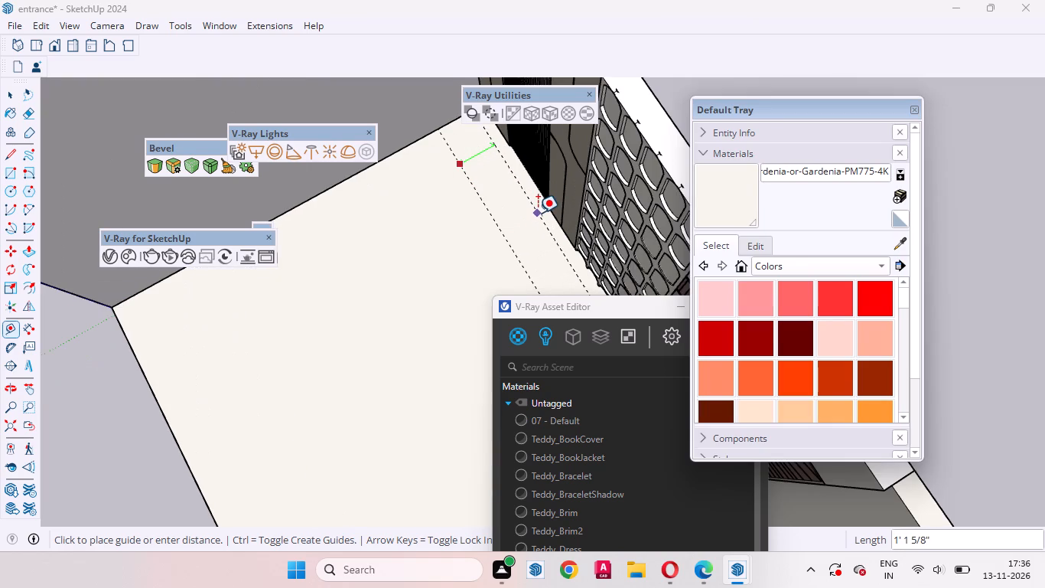
pyautogui.scroll(3, 538, 213)
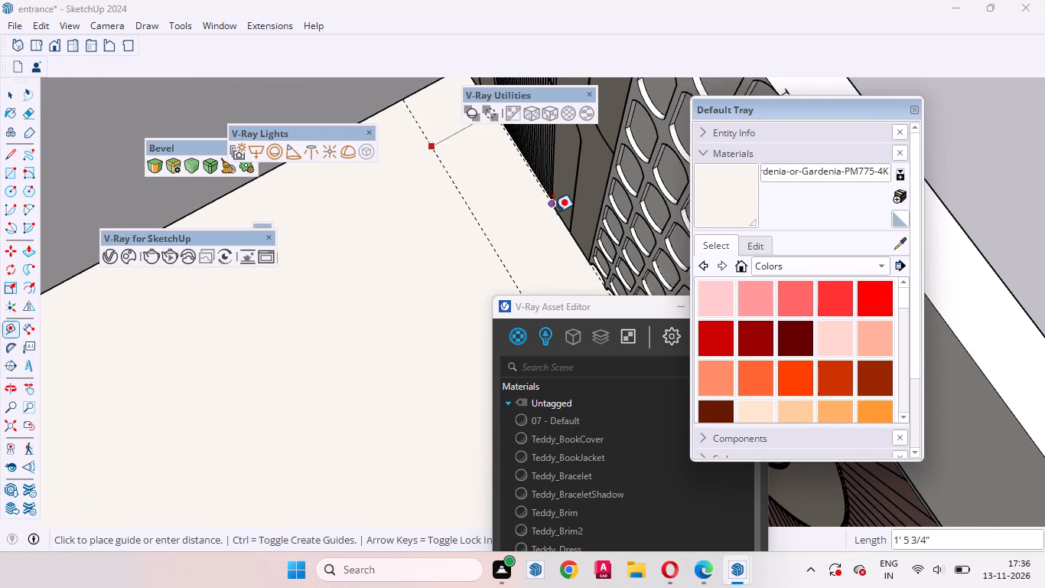
pyautogui.scroll(3, 546, 217)
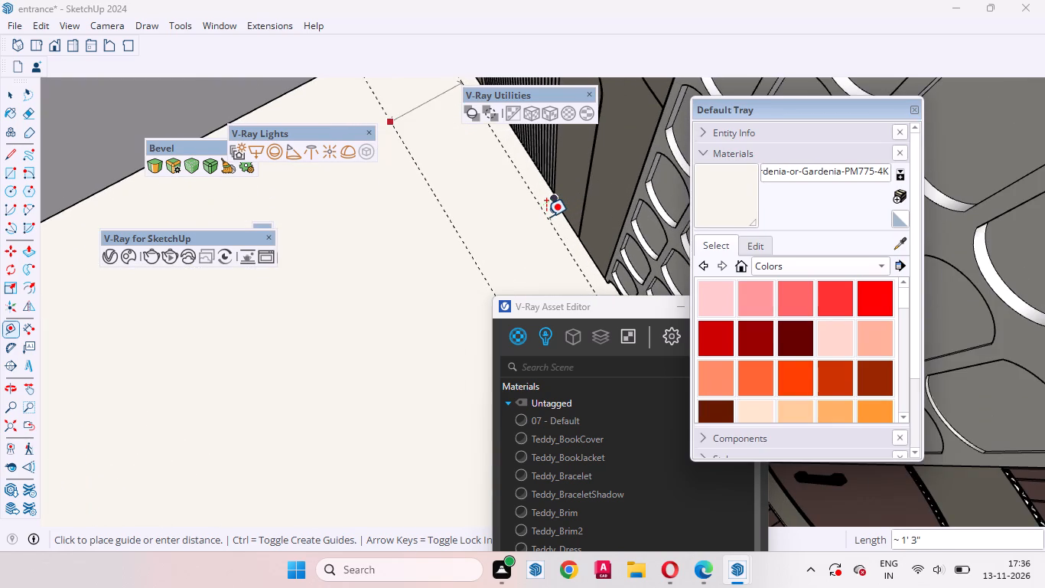
pyautogui.press('Left')
pyautogui.press('Right')
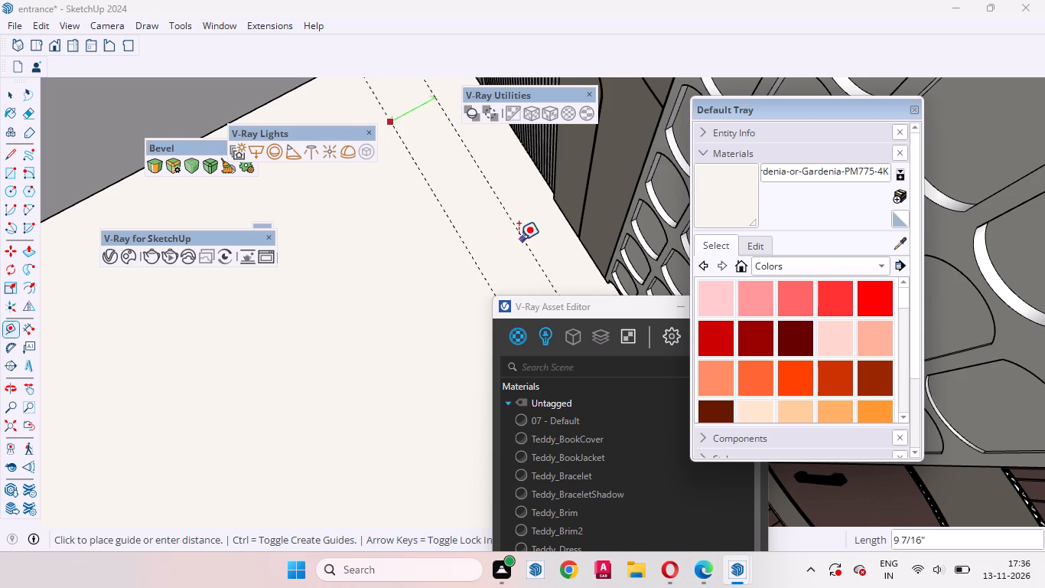
pyautogui.moveTo(509, 240); pyautogui.dragTo(485, 220, button='middle')
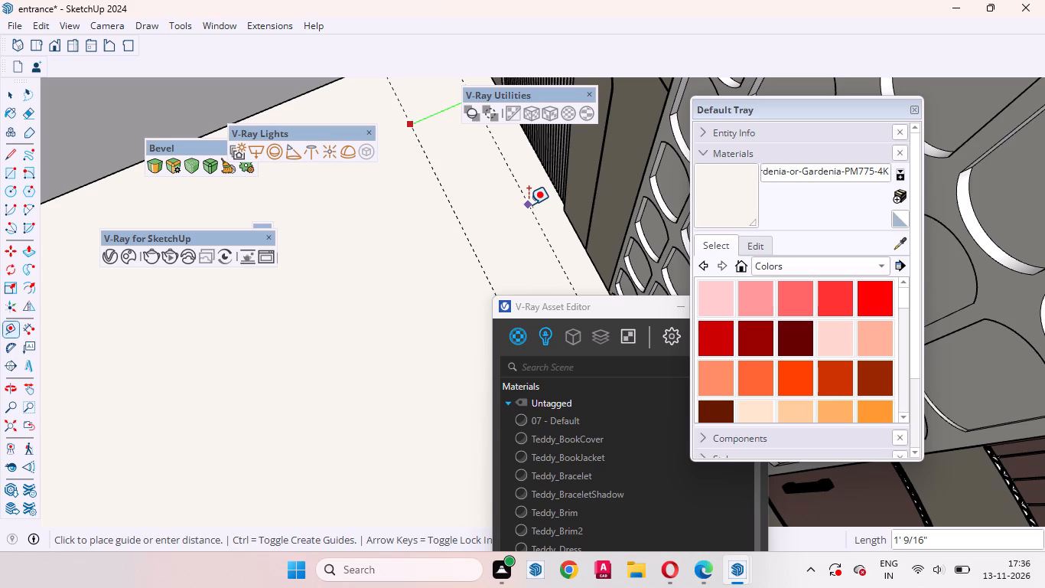
pyautogui.press('1')
pyautogui.press('4')
pyautogui.press('Return')
pyautogui.press('space')
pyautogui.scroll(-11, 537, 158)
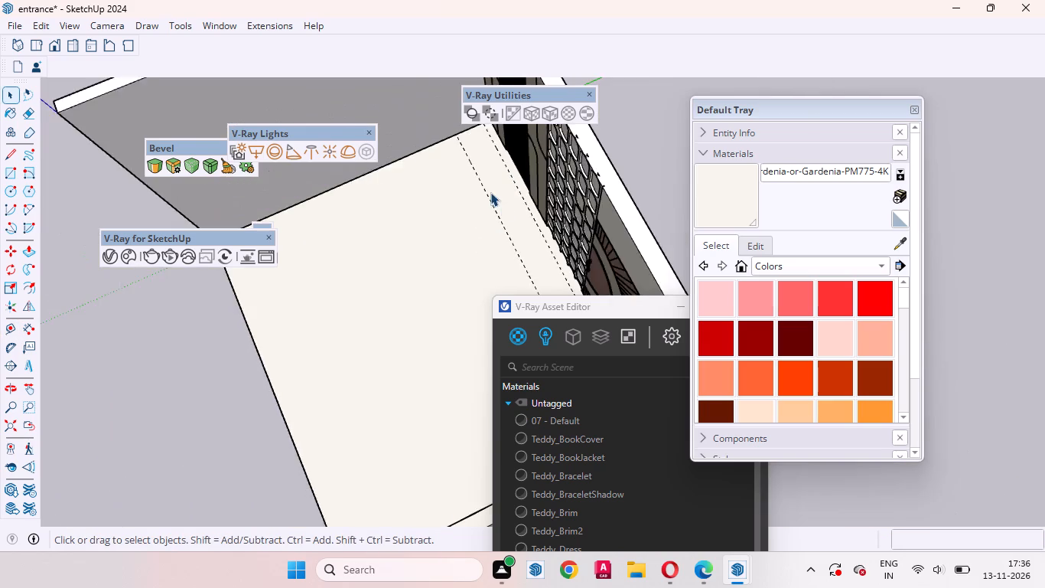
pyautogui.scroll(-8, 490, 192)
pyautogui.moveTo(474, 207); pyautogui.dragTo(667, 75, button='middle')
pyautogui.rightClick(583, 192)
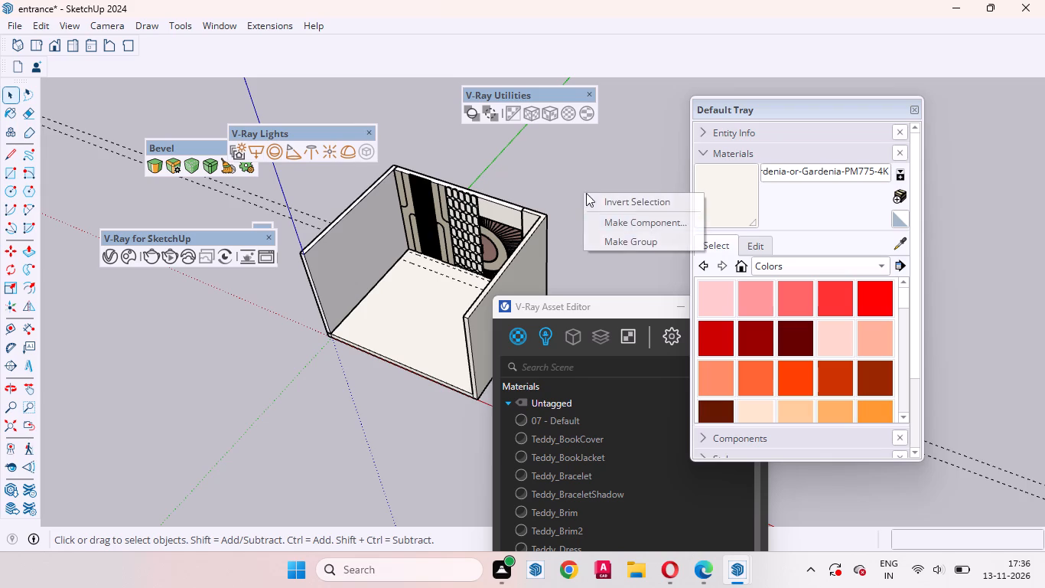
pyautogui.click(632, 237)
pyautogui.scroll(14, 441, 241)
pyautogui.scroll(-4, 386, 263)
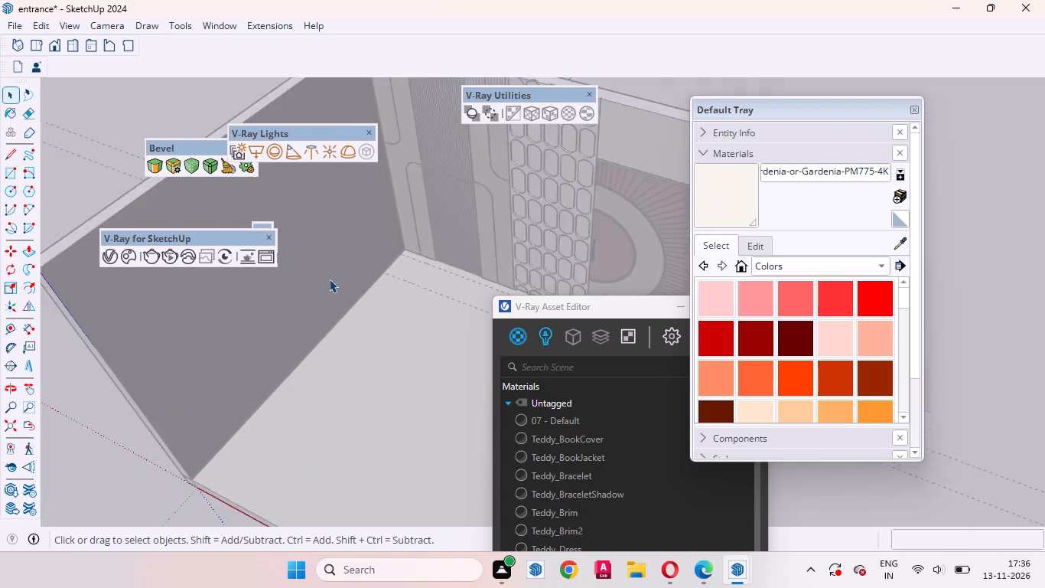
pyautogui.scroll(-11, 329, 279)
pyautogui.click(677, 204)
# Place a guide along the slab parallel to the side wall beside the beige fluted panels, about 5' 13/16" from its base.
pyautogui.moveTo(492, 271); pyautogui.dragTo(602, 270, button='middle')
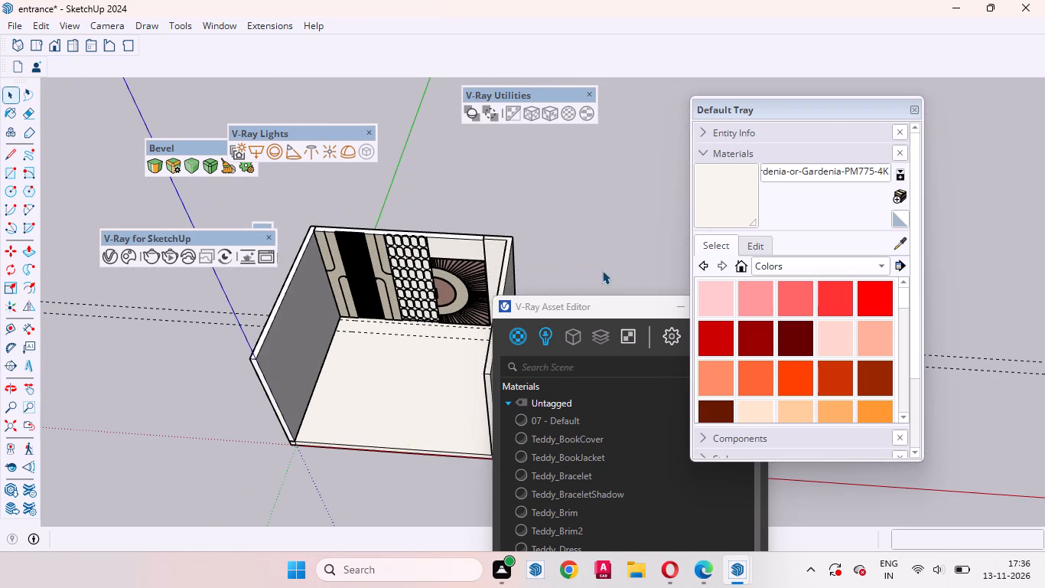
pyautogui.press('t')
pyautogui.scroll(6, 332, 348)
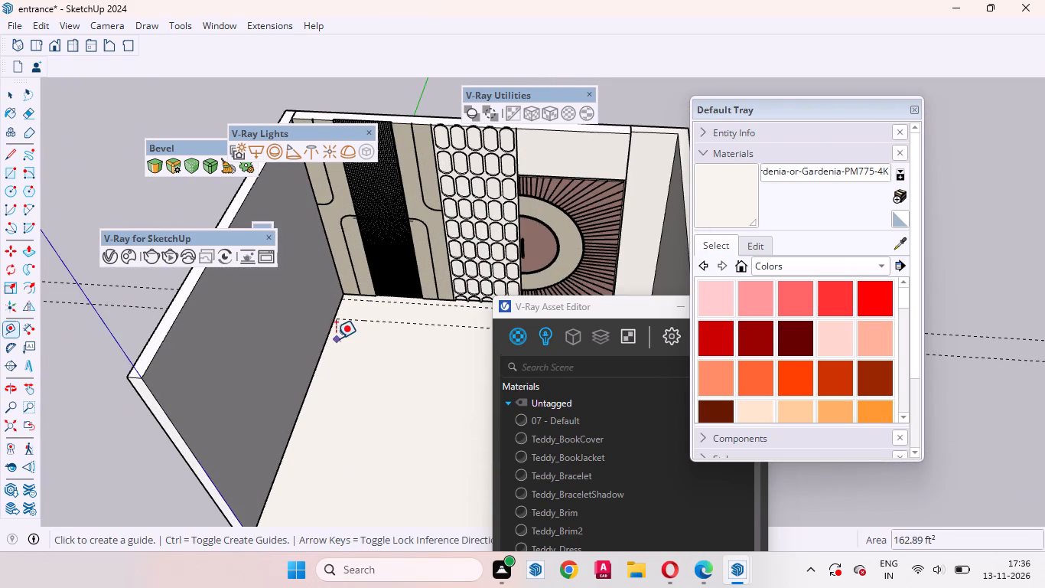
pyautogui.click(325, 338)
pyautogui.scroll(-3, 383, 341)
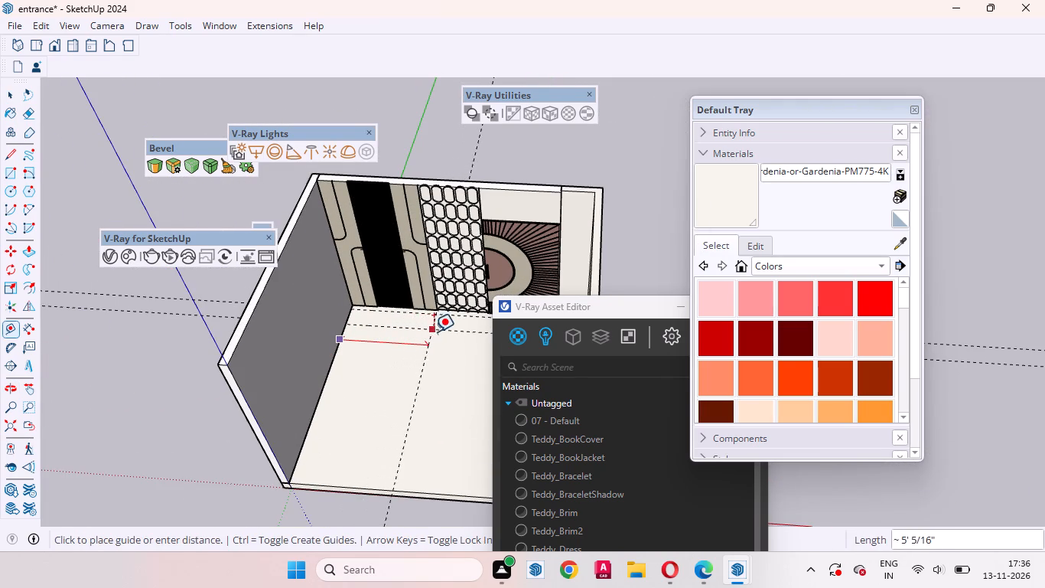
pyautogui.click(434, 332)
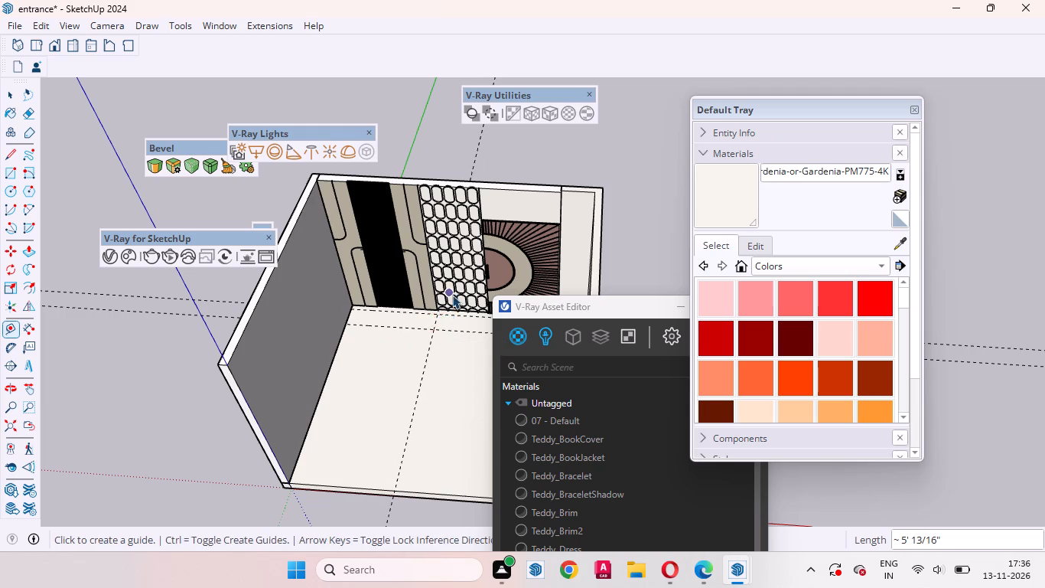
pyautogui.press('space')
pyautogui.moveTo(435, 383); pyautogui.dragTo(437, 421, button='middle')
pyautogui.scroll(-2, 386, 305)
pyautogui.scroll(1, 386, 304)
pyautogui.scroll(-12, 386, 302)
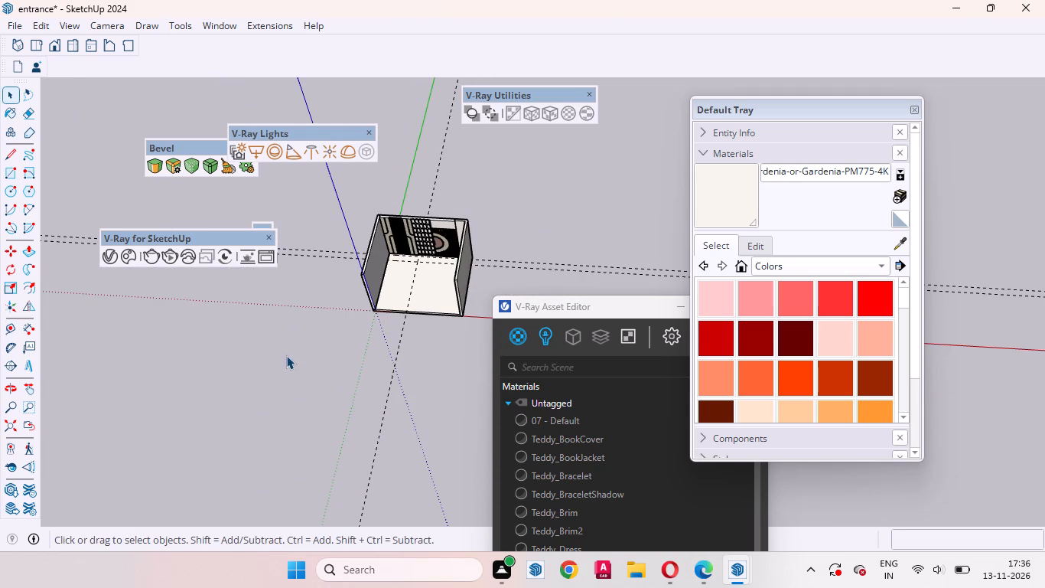
# In a new group, draw a rectangle about 4' 11 13/16" by 1' 2" on the slab between the guides, in front of the fluted panels.
pyautogui.rightClick(286, 354)
pyautogui.click(322, 400)
pyautogui.scroll(16, 355, 197)
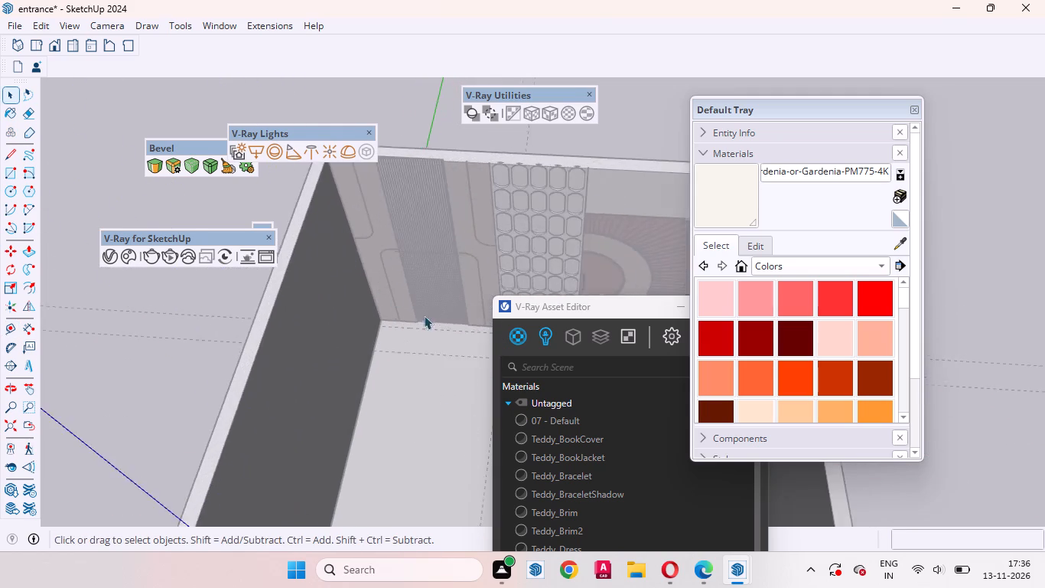
pyautogui.scroll(-9, 336, 247)
pyautogui.scroll(14, 371, 308)
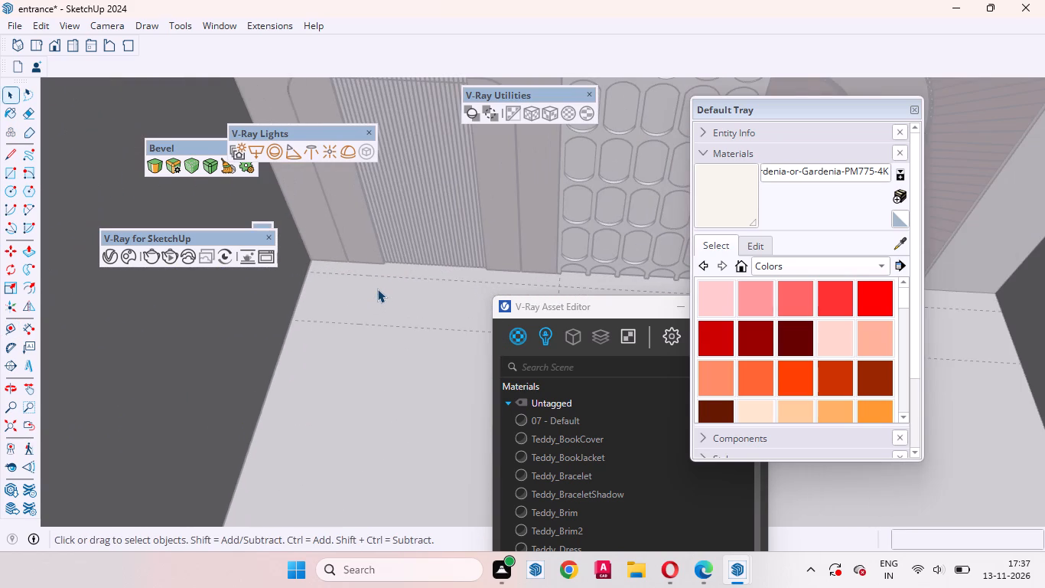
pyautogui.press('r')
pyautogui.scroll(4, 376, 289)
pyautogui.scroll(-4, 366, 302)
pyautogui.scroll(7, 294, 288)
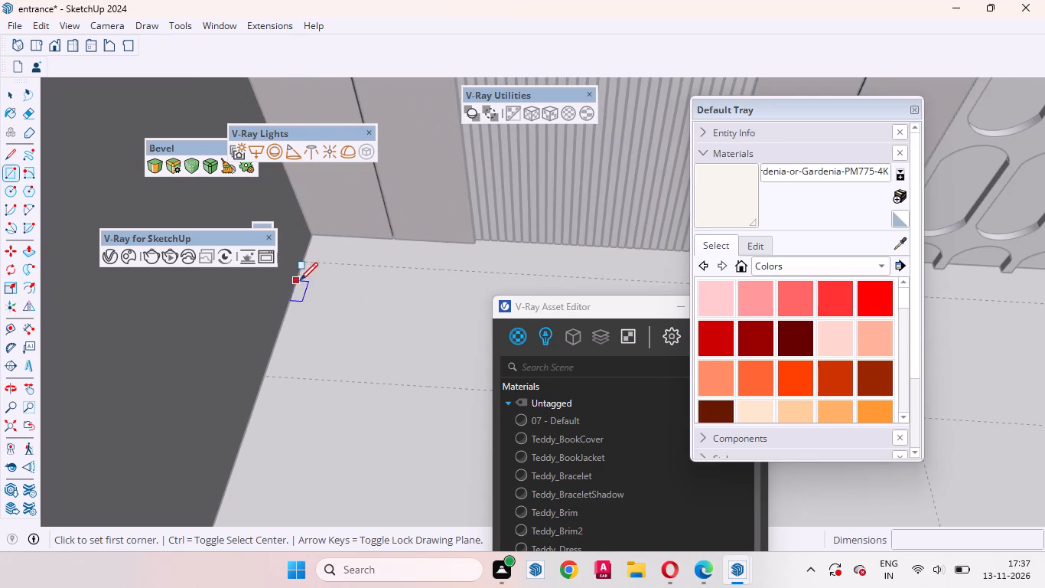
pyautogui.click(312, 262)
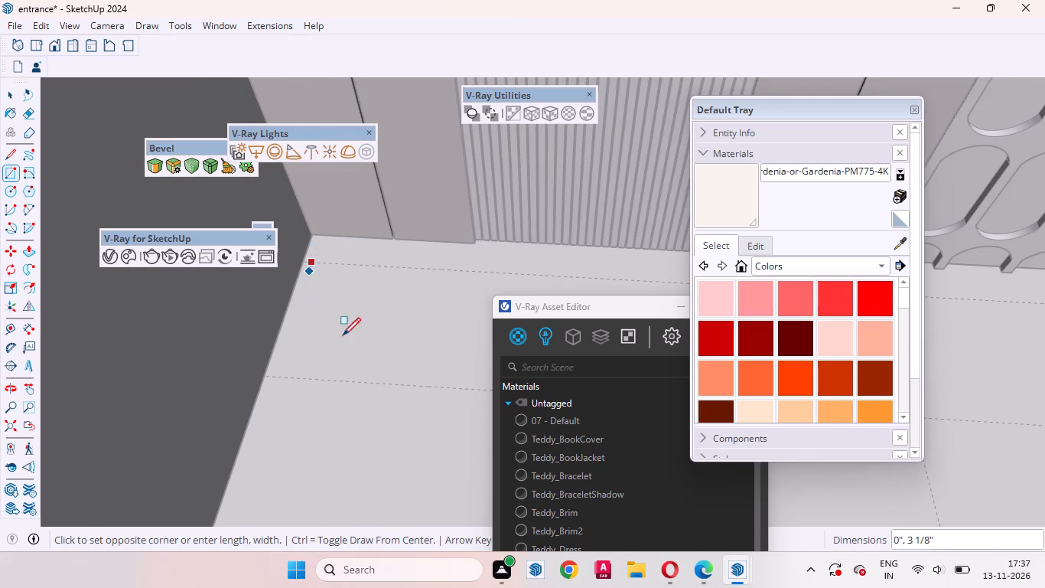
pyautogui.scroll(-18, 352, 312)
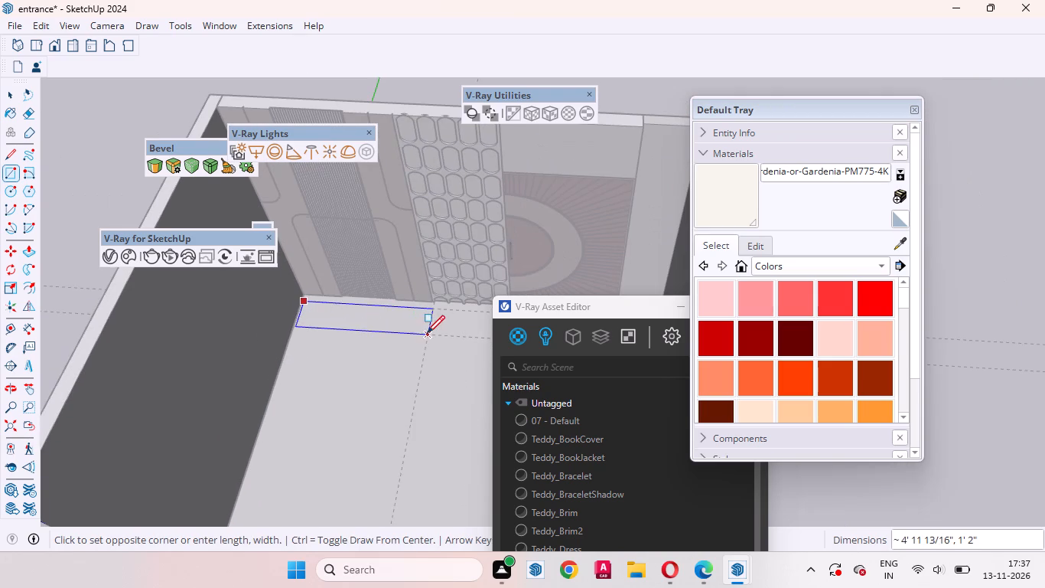
pyautogui.click(427, 333)
# Push/Pull the floor rectangle up 34 inches into a cabinet box and leave its group.
pyautogui.press('space')
pyautogui.press('p')
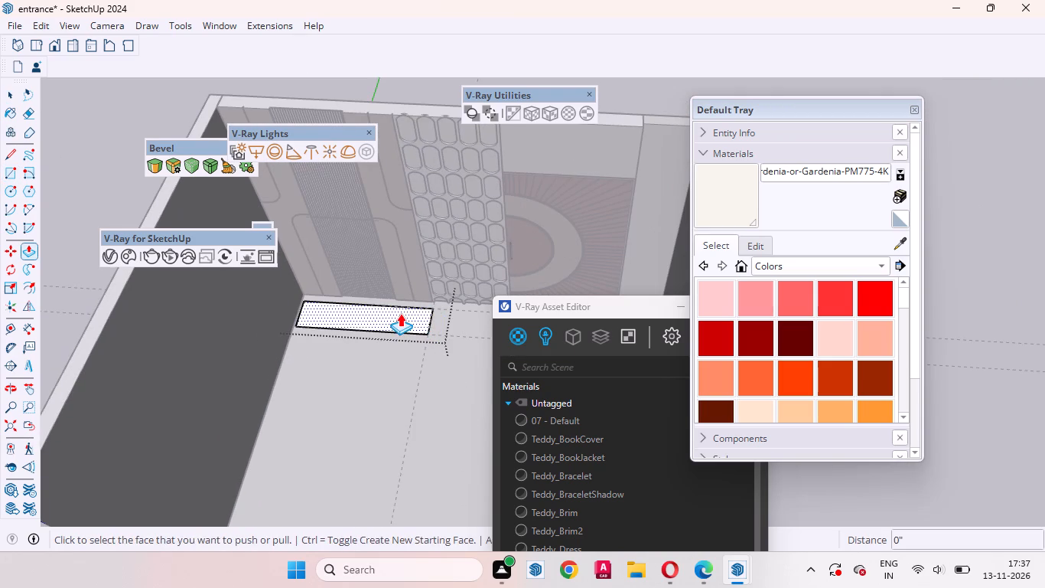
pyautogui.click(400, 313)
pyautogui.write('34')
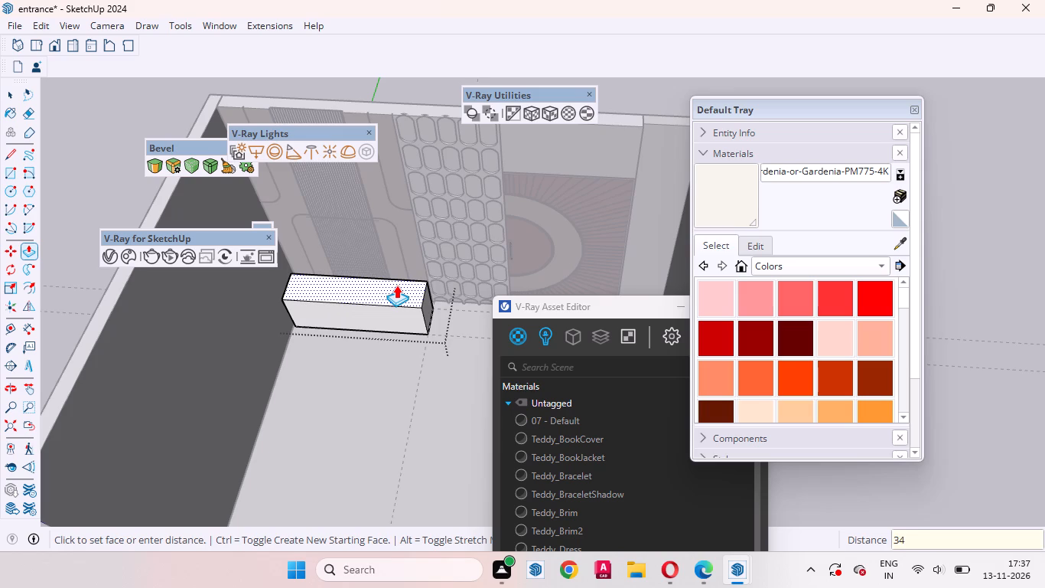
pyautogui.press('Return')
pyautogui.press('space')
pyautogui.scroll(-9, 418, 278)
pyautogui.moveTo(386, 302); pyautogui.dragTo(411, 195, button='middle')
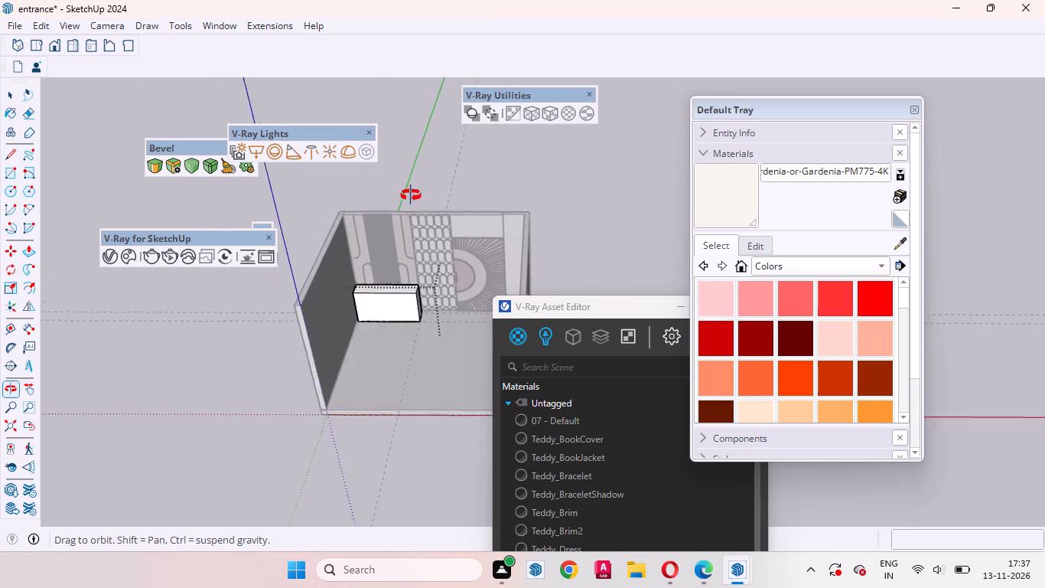
pyautogui.moveTo(411, 195); pyautogui.dragTo(424, 152, button='middle')
pyautogui.click(471, 175)
# Delete all the construction guides crossing the room.
pyautogui.scroll(5, 394, 281)
pyautogui.moveTo(398, 360); pyautogui.dragTo(340, 354, button='middle')
pyautogui.scroll(-14, 330, 406)
pyautogui.moveTo(506, 253); pyautogui.dragTo(375, 144)
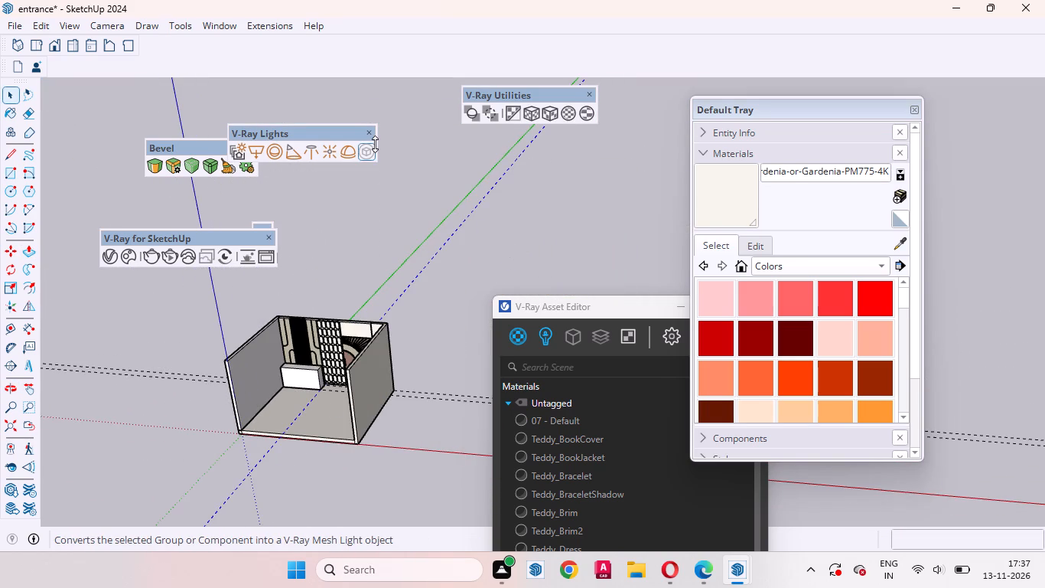
pyautogui.press('Delete')
pyautogui.moveTo(123, 435); pyautogui.dragTo(65, 268)
pyautogui.press('Delete')
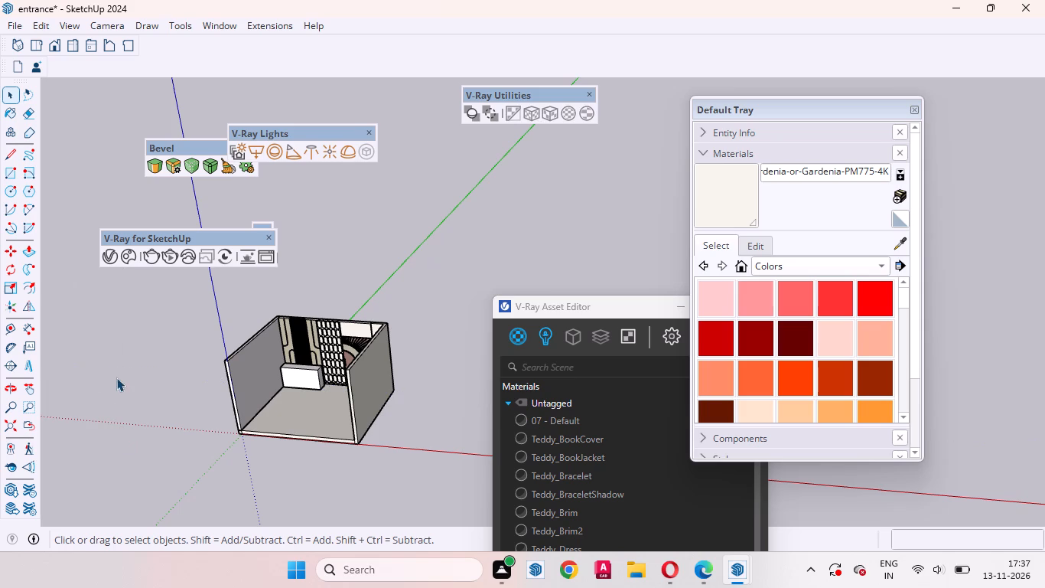
# Open the cabinet group for editing and divide its top front edge into 3 equal segments.
pyautogui.scroll(9, 224, 353)
pyautogui.scroll(2, 355, 388)
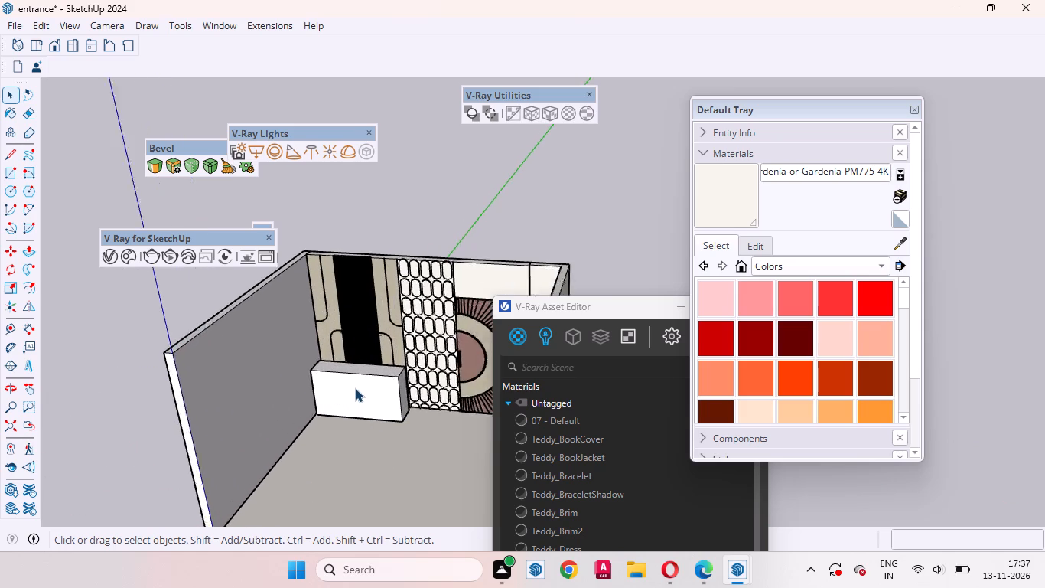
pyautogui.scroll(8, 355, 388)
pyautogui.moveTo(362, 392); pyautogui.dragTo(453, 323, button='middle')
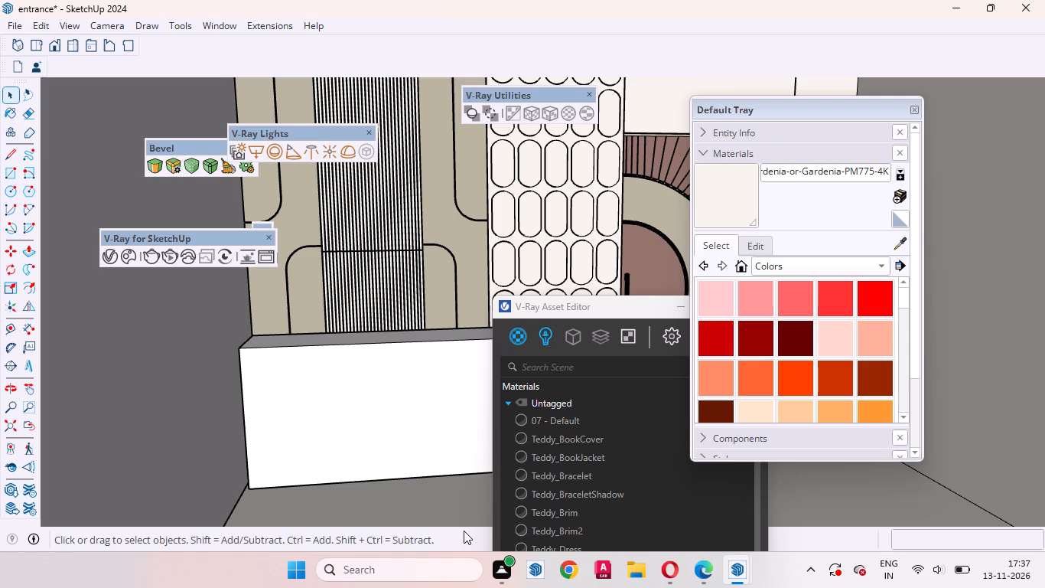
pyautogui.scroll(-6, 262, 436)
pyautogui.scroll(4, 340, 403)
pyautogui.click(307, 437)
pyautogui.click(295, 389)
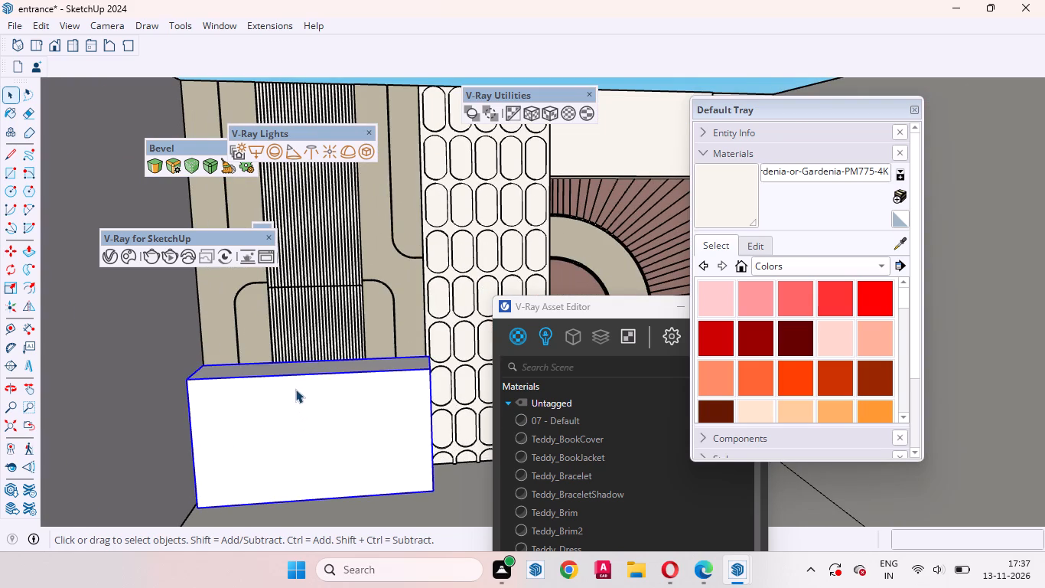
pyautogui.click(296, 394)
pyautogui.doubleClick(291, 397)
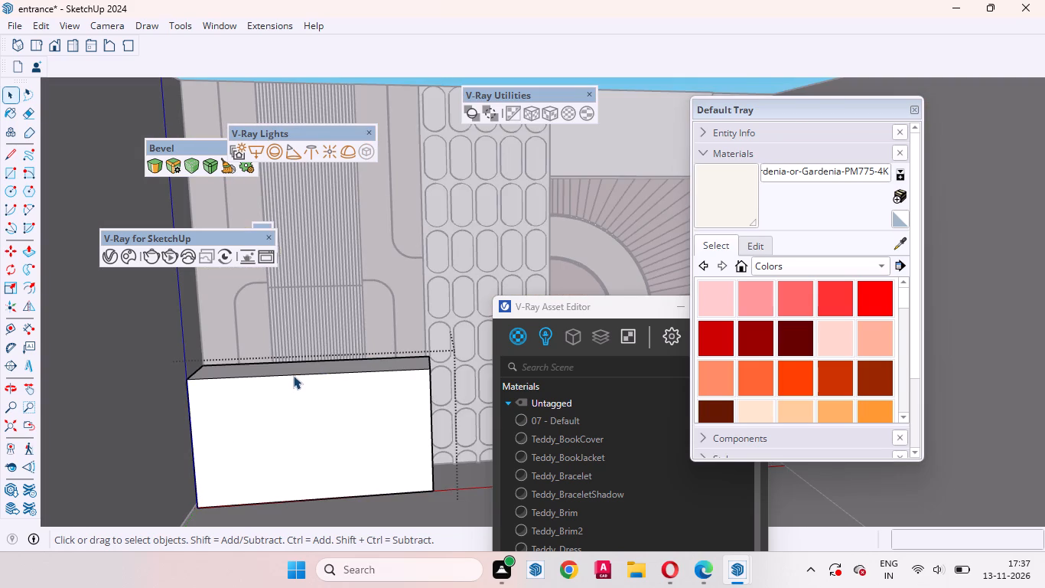
pyautogui.click(293, 375)
pyautogui.rightClick(293, 375)
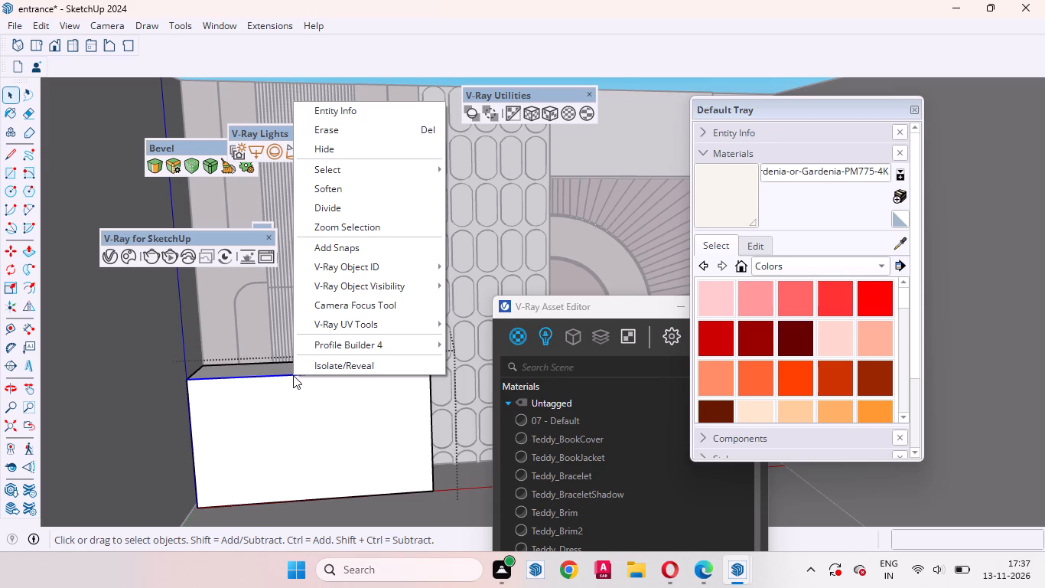
pyautogui.click(294, 429)
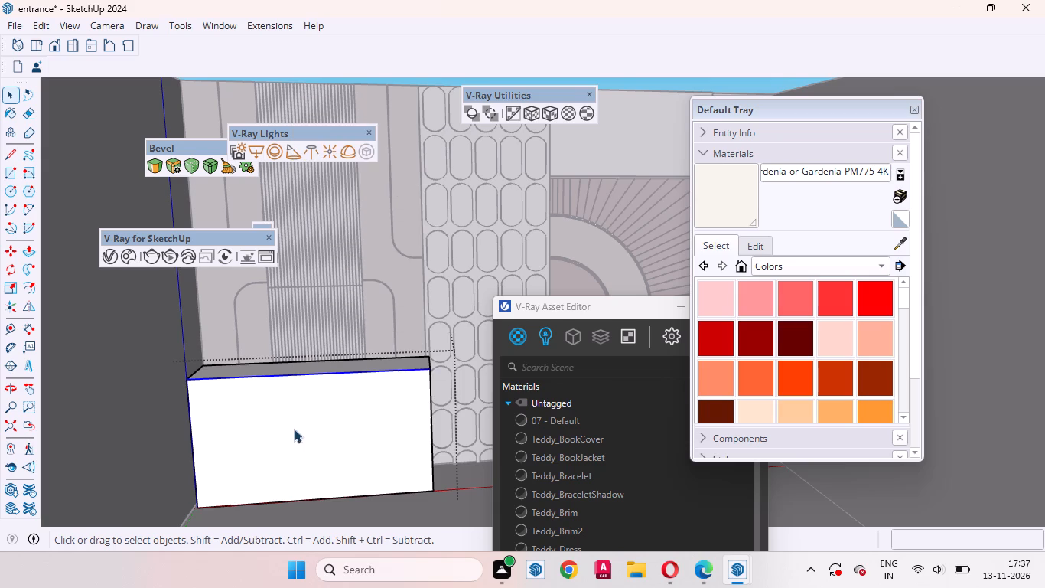
pyautogui.click(294, 375)
pyautogui.rightClick(294, 375)
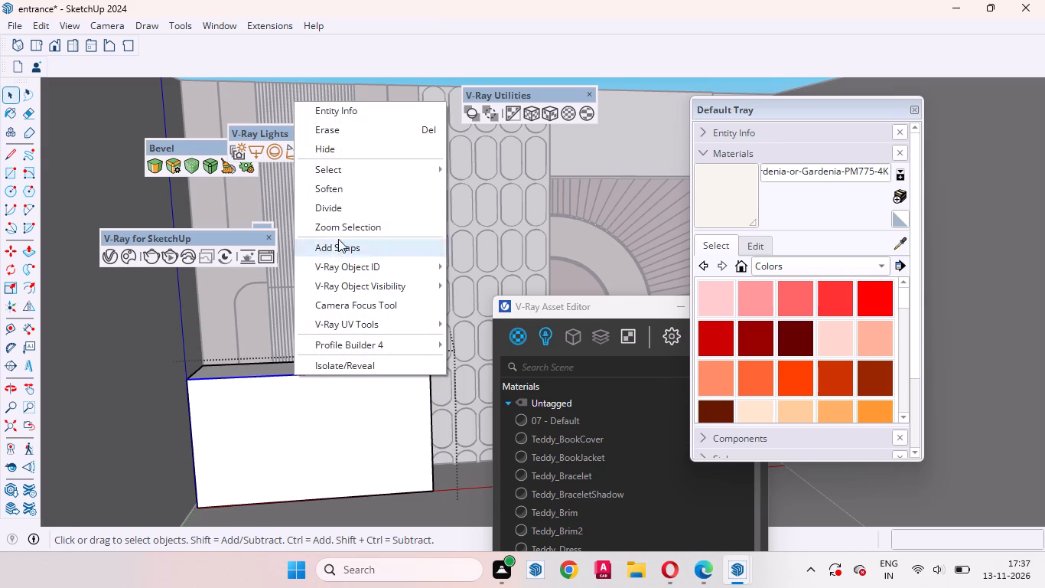
pyautogui.click(332, 204)
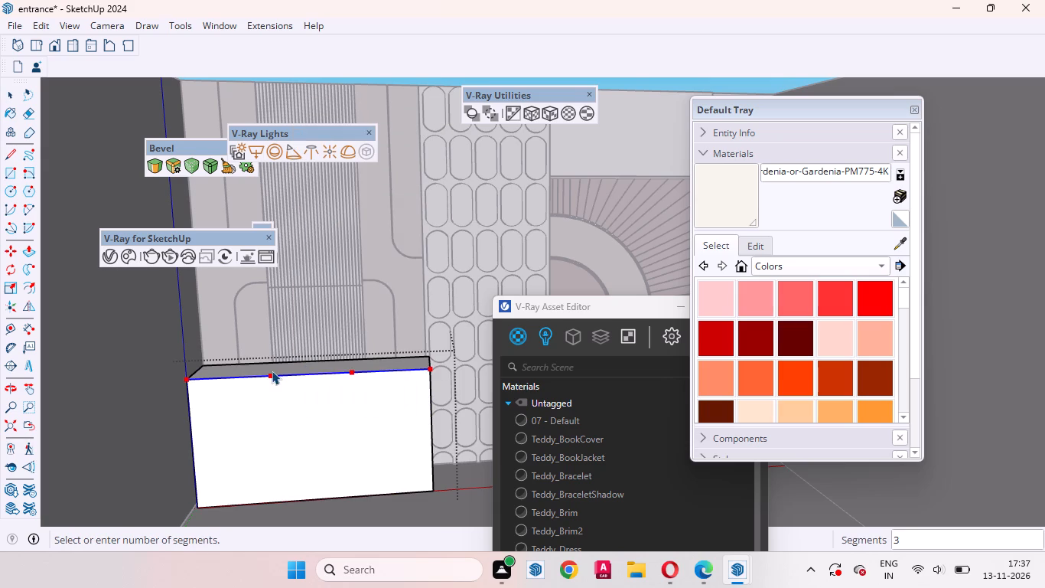
pyautogui.click(272, 371)
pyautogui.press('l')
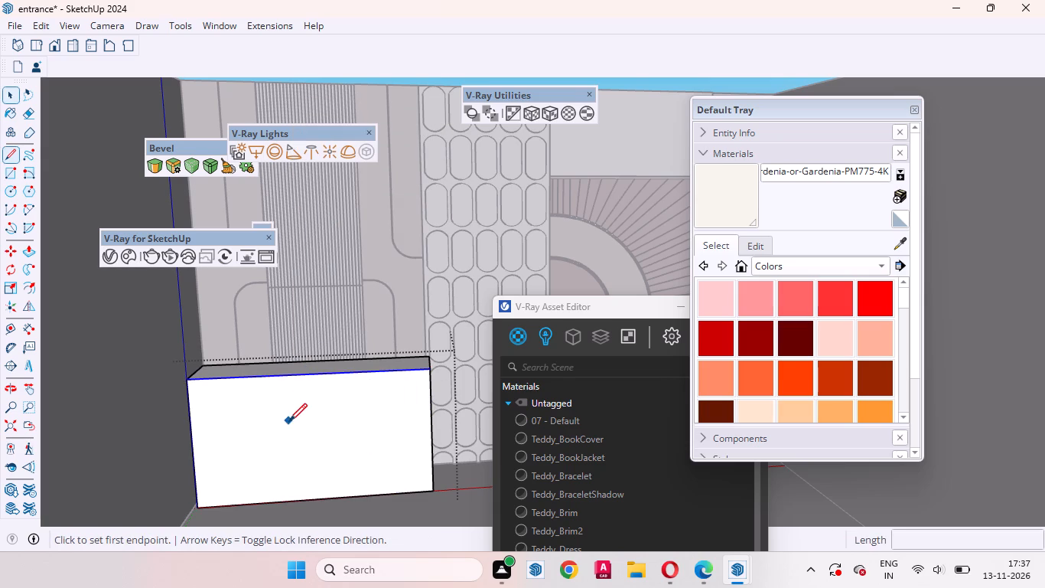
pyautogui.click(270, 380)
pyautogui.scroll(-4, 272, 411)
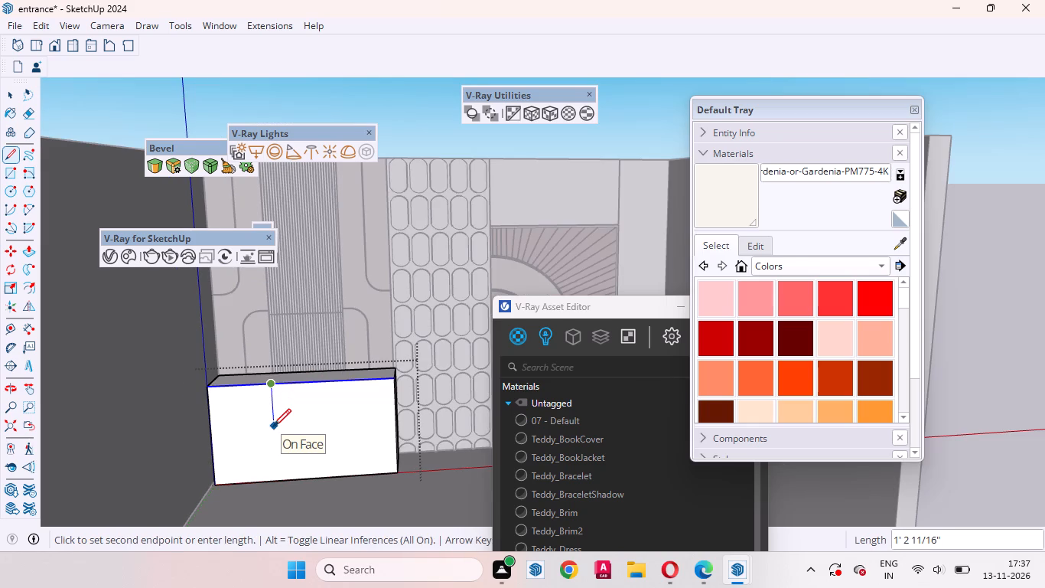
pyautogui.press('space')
# Copy the cabinet's bottom front edge 4 inches up the front face to mark a skirting strip.
pyautogui.click(303, 480)
pyautogui.press('m')
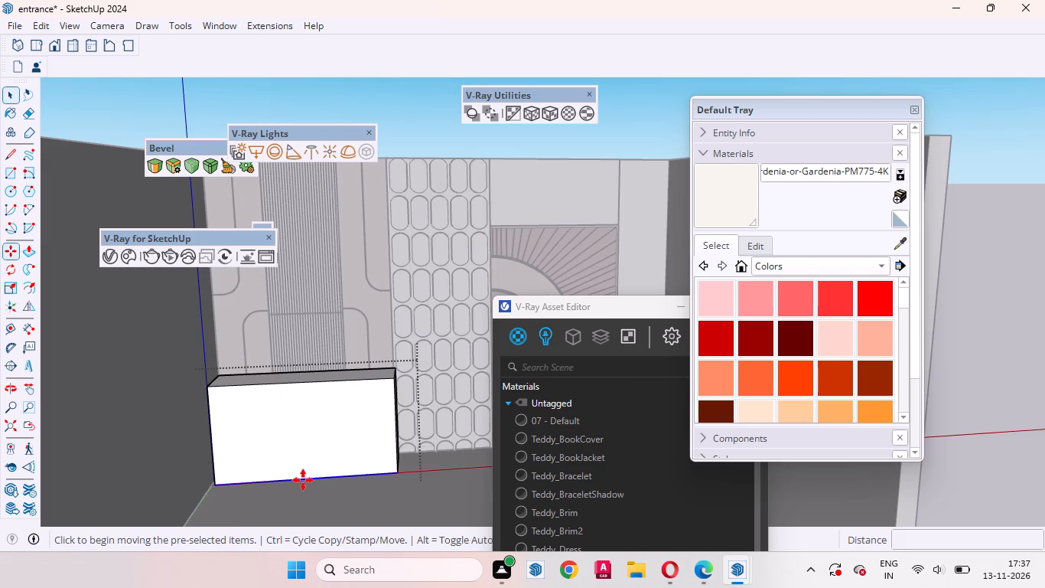
pyautogui.click(303, 480)
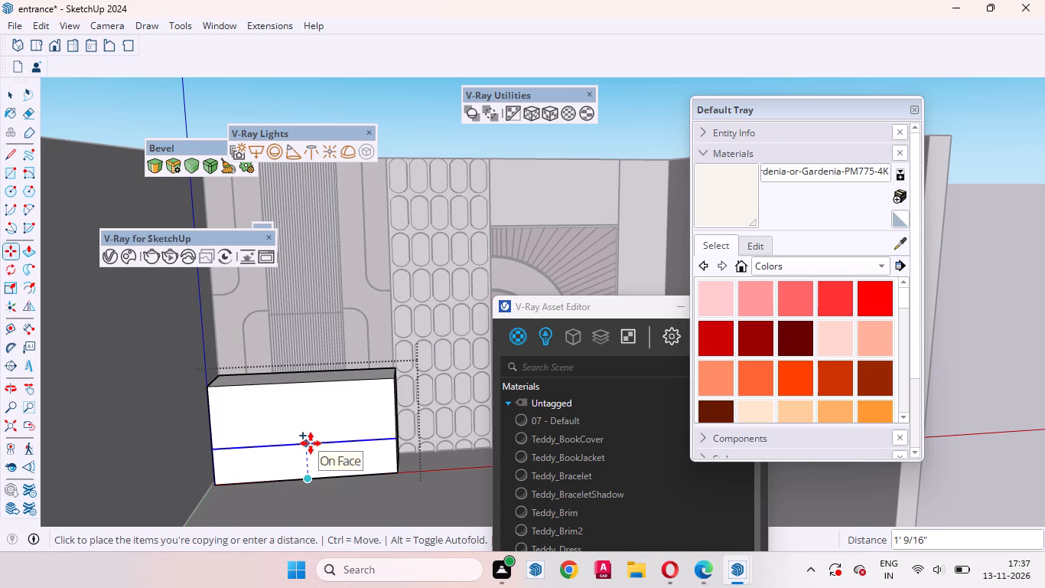
pyautogui.press('4')
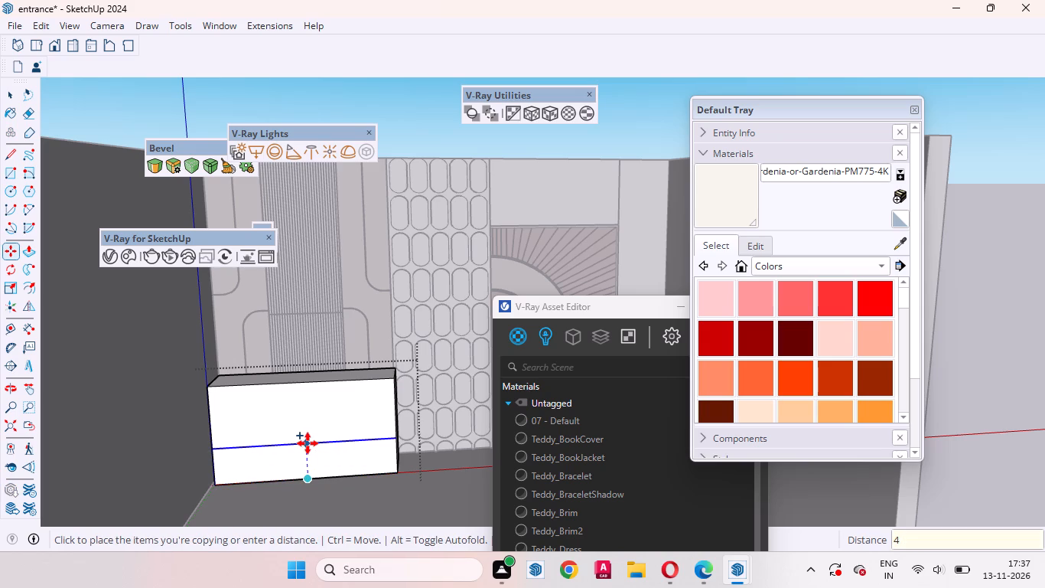
pyautogui.press('Return')
pyautogui.press('space')
pyautogui.click(314, 444)
pyautogui.click(313, 471)
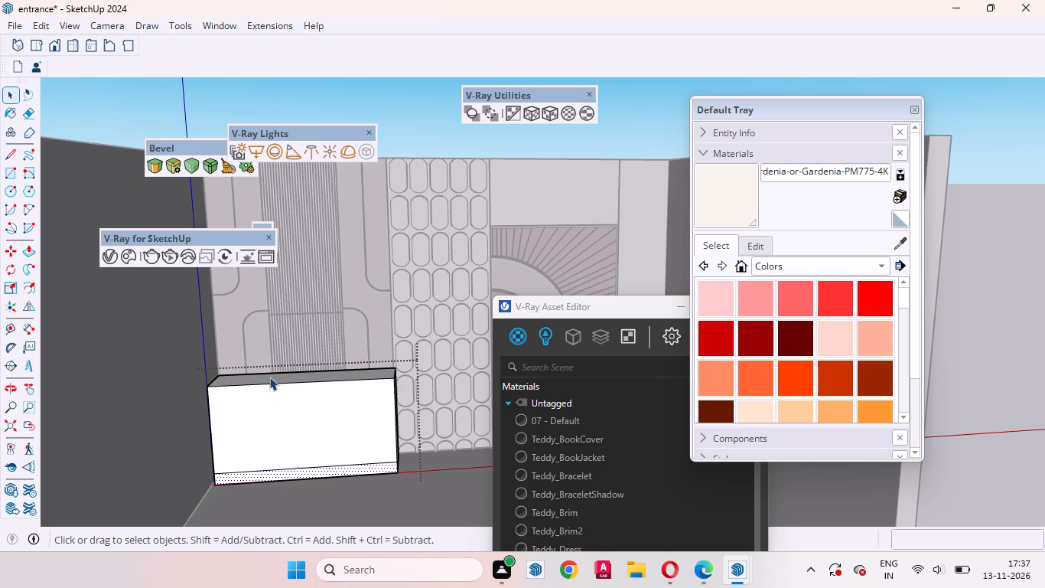
# Draw two vertical lines from the top edge's division points down to the skirting line, splitting the front into three door panels.
pyautogui.click(282, 385)
pyautogui.press('l')
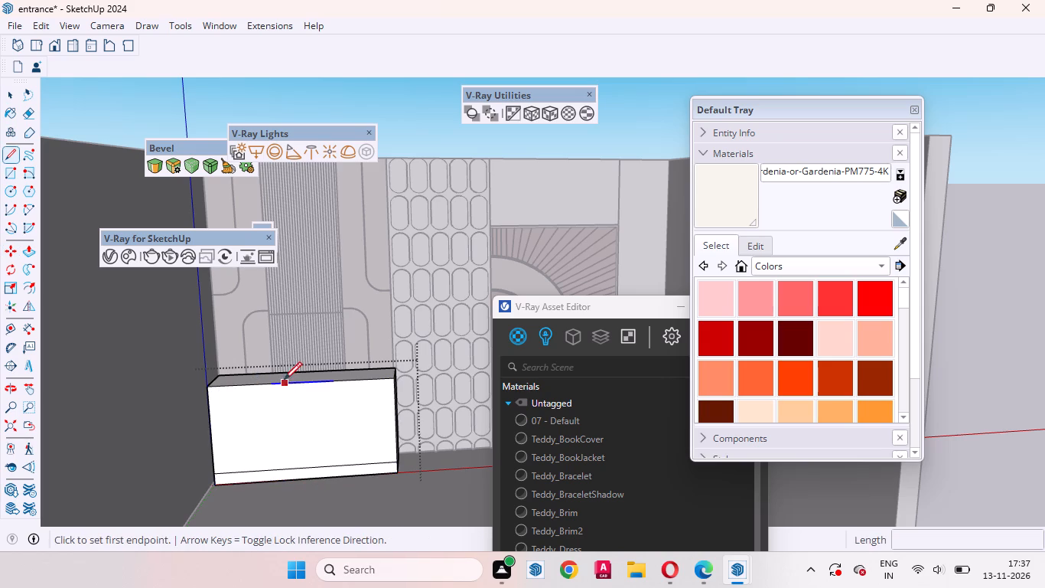
pyautogui.click(277, 384)
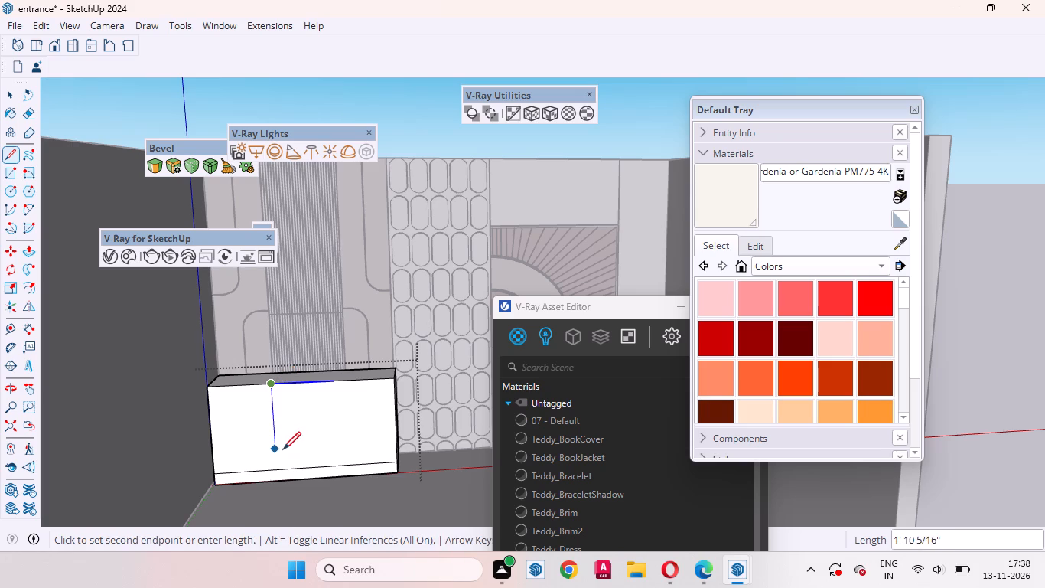
pyautogui.click(283, 463)
pyautogui.click(335, 383)
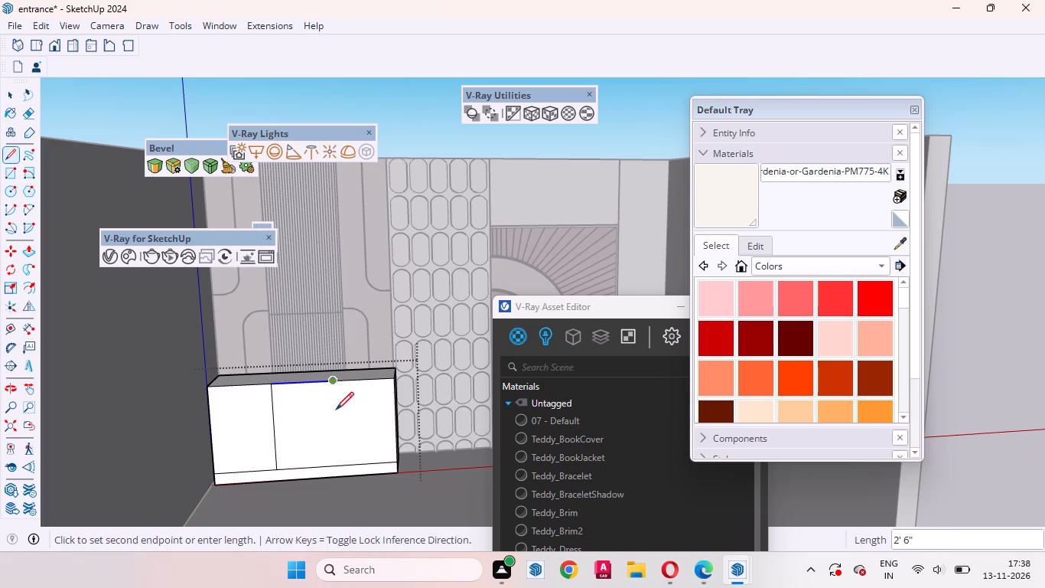
pyautogui.click(338, 459)
pyautogui.press('space')
pyautogui.click(367, 421)
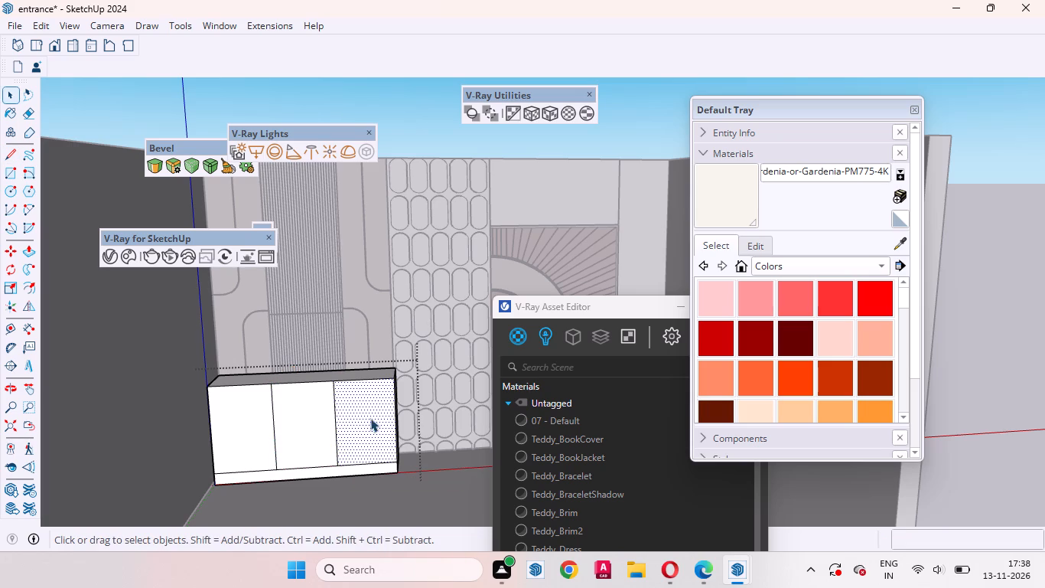
# Draw a line about 1' 2" long across the cabinet top, from the third door's division point to the back edge.
pyautogui.scroll(-2, 355, 413)
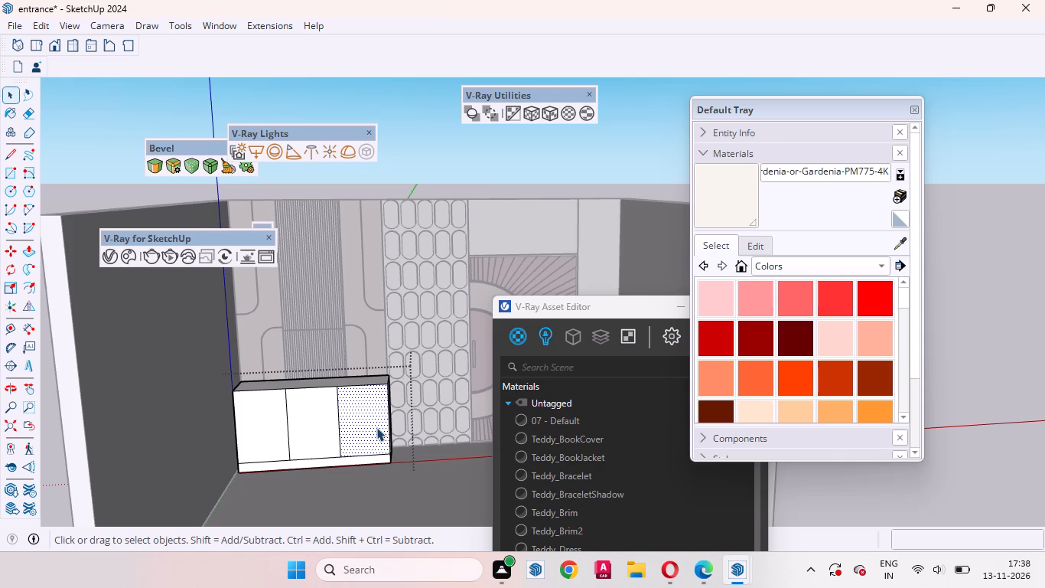
pyautogui.moveTo(379, 430); pyautogui.dragTo(366, 443, button='middle')
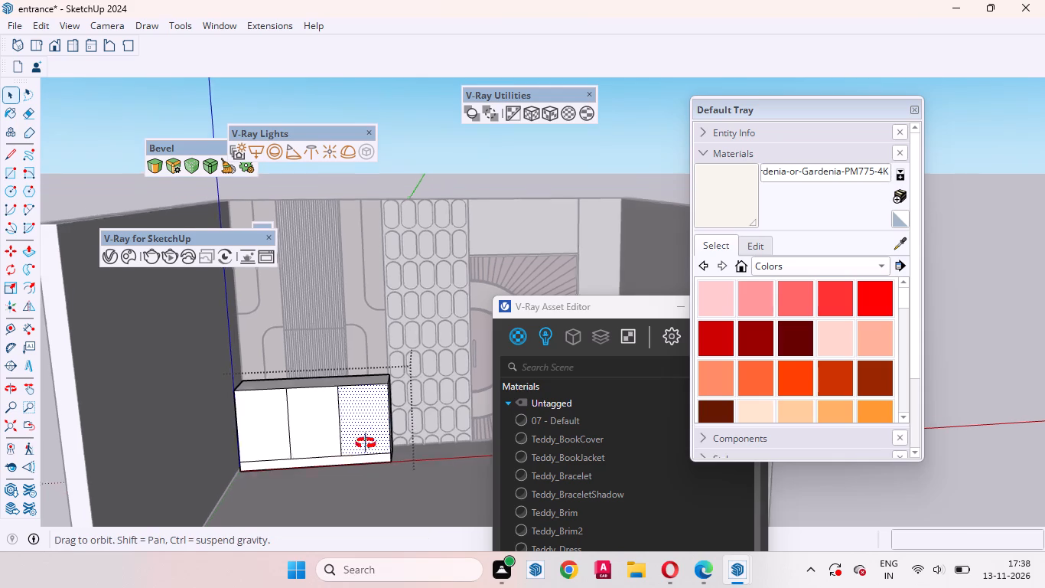
pyautogui.moveTo(366, 443); pyautogui.dragTo(256, 472, button='middle')
pyautogui.scroll(7, 350, 394)
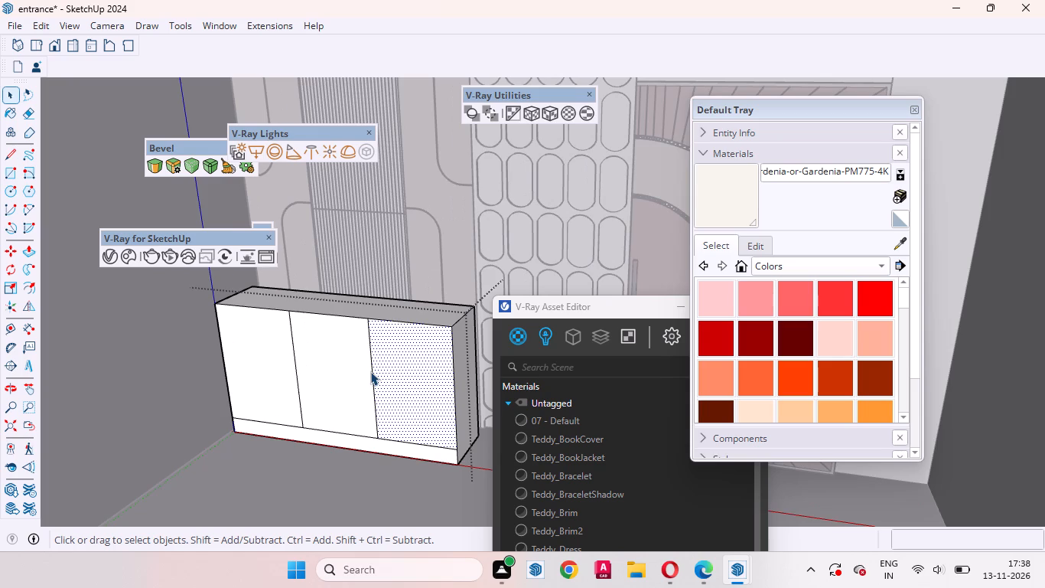
pyautogui.click(372, 371)
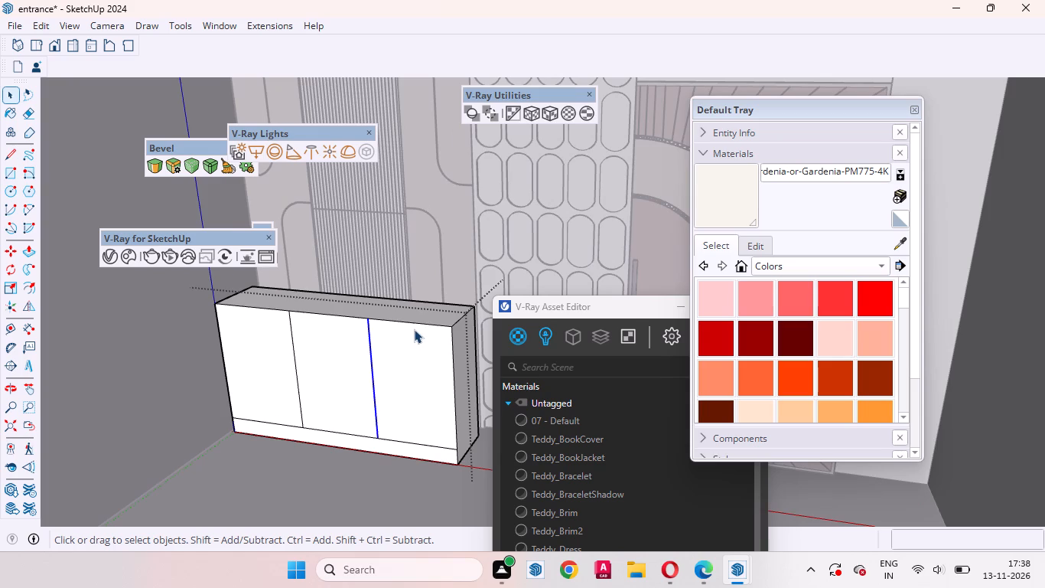
pyautogui.moveTo(360, 304); pyautogui.dragTo(483, 452, button='middle')
pyautogui.scroll(3, 416, 398)
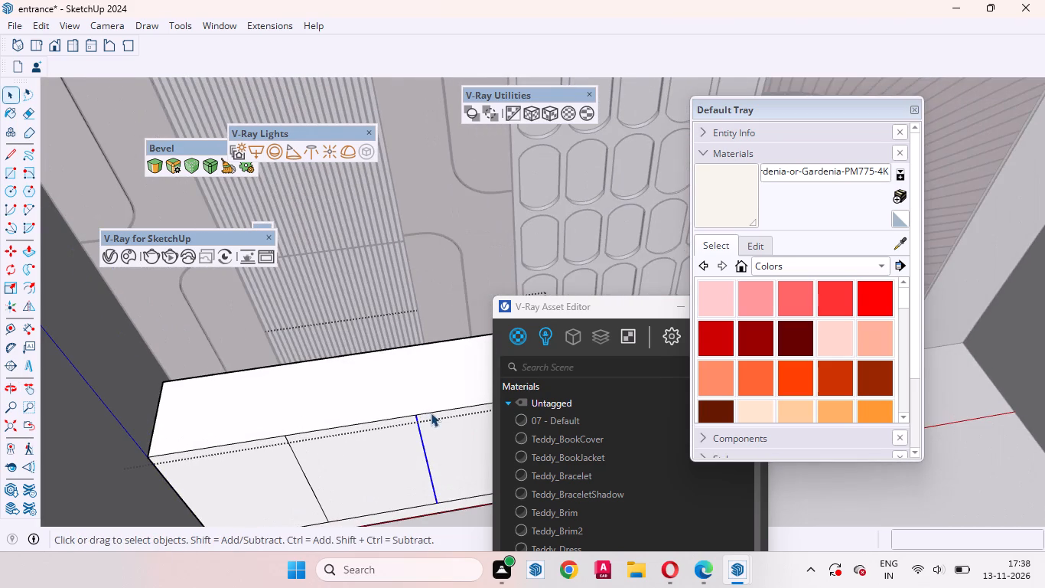
pyautogui.press('l')
pyautogui.scroll(4, 431, 413)
pyautogui.click(406, 413)
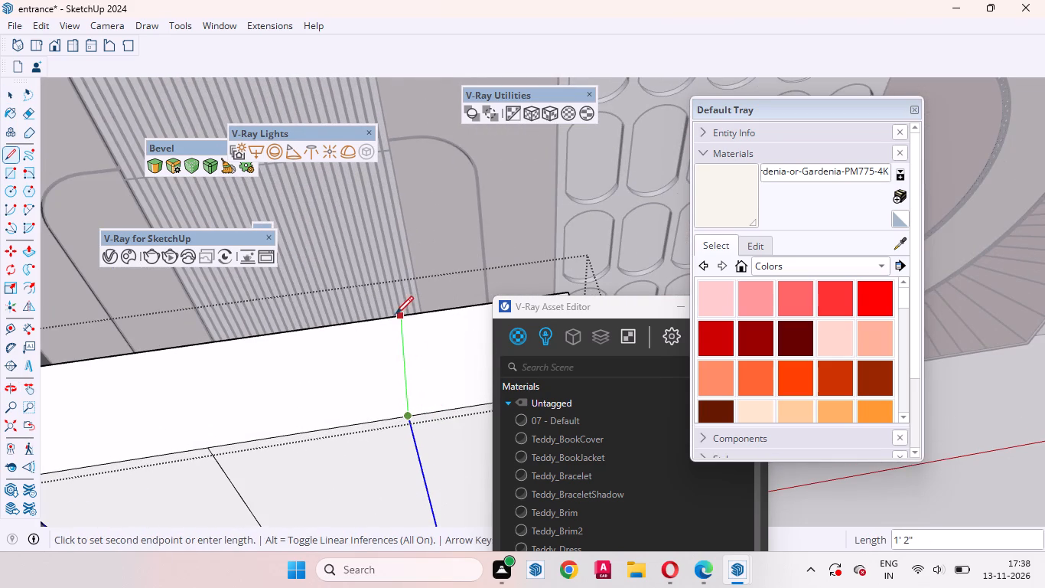
pyautogui.click(399, 317)
pyautogui.press('space')
# Push the top face above the third door down about 1' 4" to make a lower cabinet section.
pyautogui.click(441, 357)
pyautogui.scroll(-3, 291, 387)
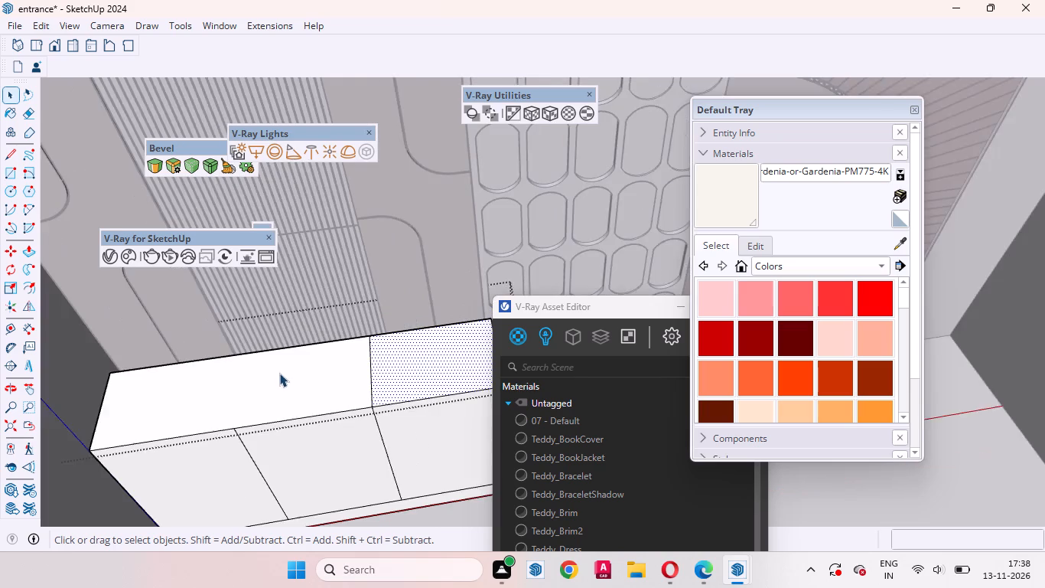
pyautogui.scroll(-3, 279, 373)
pyautogui.press('p')
pyautogui.click(407, 364)
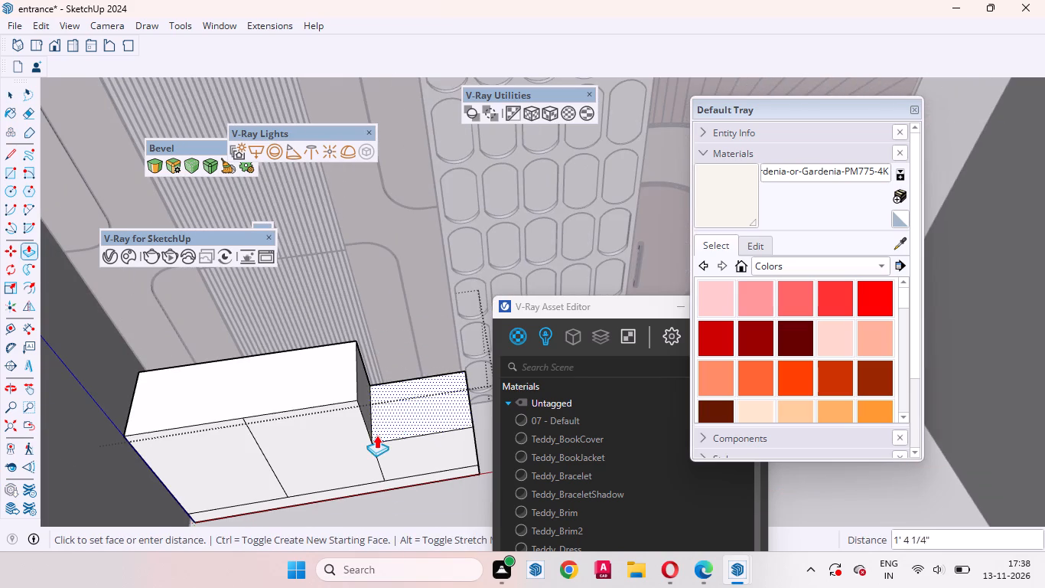
pyautogui.click(374, 436)
pyautogui.press('space')
# Push the skirting strip at the cabinet's base inward by 2 inches.
pyautogui.scroll(-10, 402, 338)
pyautogui.moveTo(396, 373); pyautogui.dragTo(364, 340, button='middle')
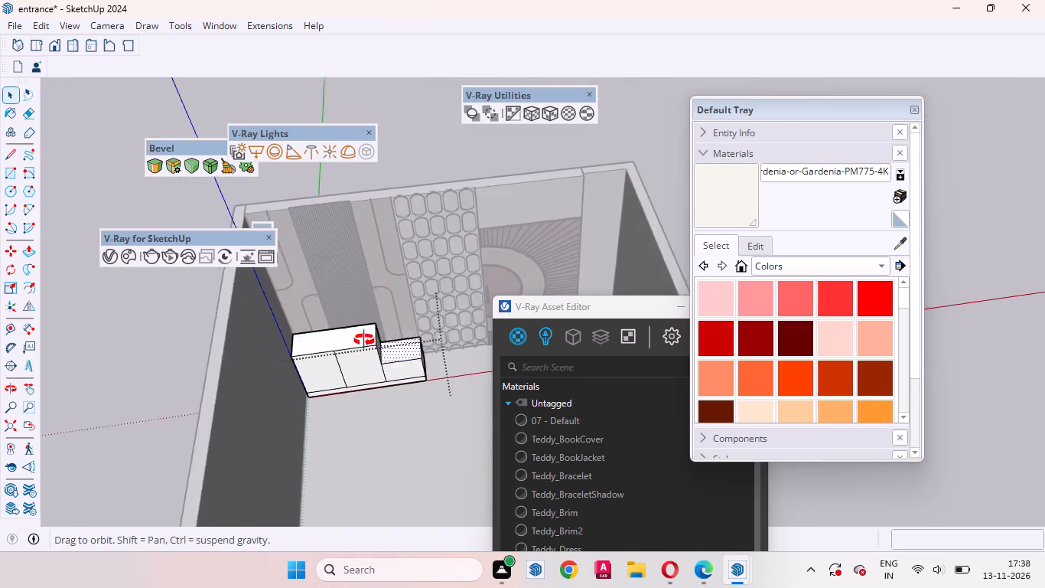
pyautogui.moveTo(364, 340); pyautogui.dragTo(403, 145, button='middle')
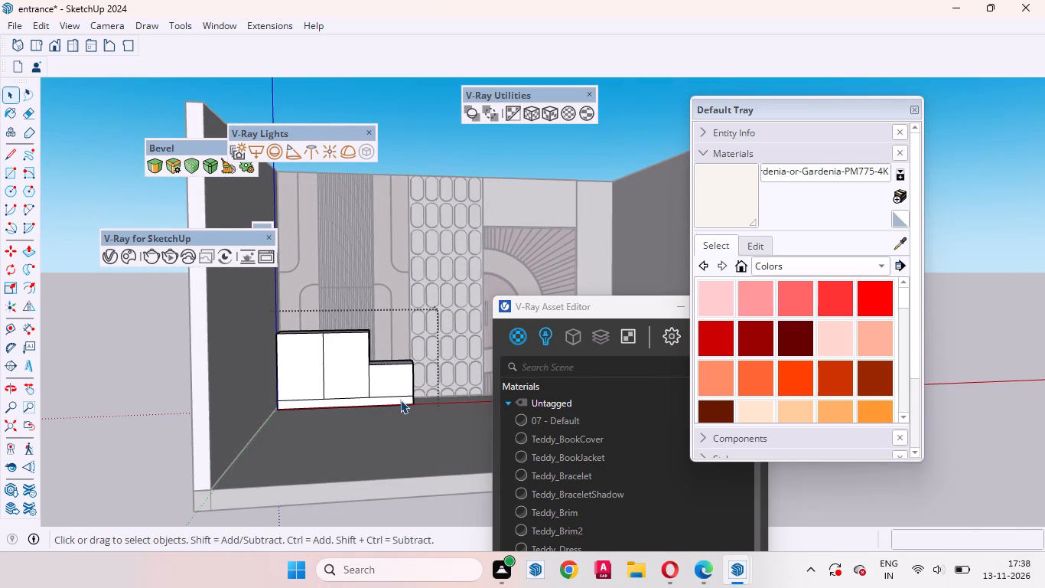
pyautogui.scroll(7, 395, 399)
pyautogui.moveTo(431, 377); pyautogui.dragTo(388, 397, button='middle')
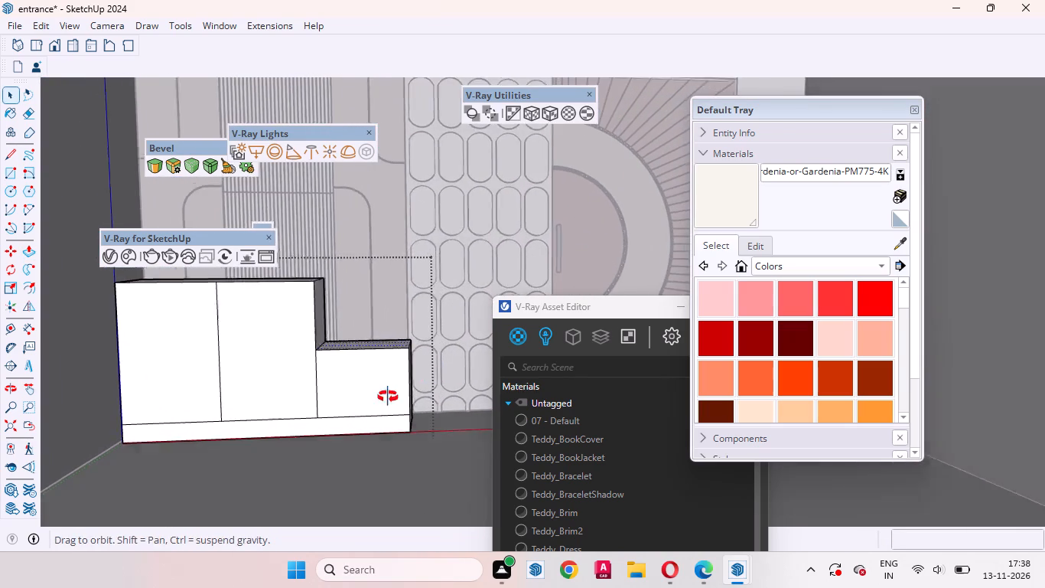
pyautogui.moveTo(388, 397); pyautogui.dragTo(317, 411, button='middle')
pyautogui.scroll(3, 375, 376)
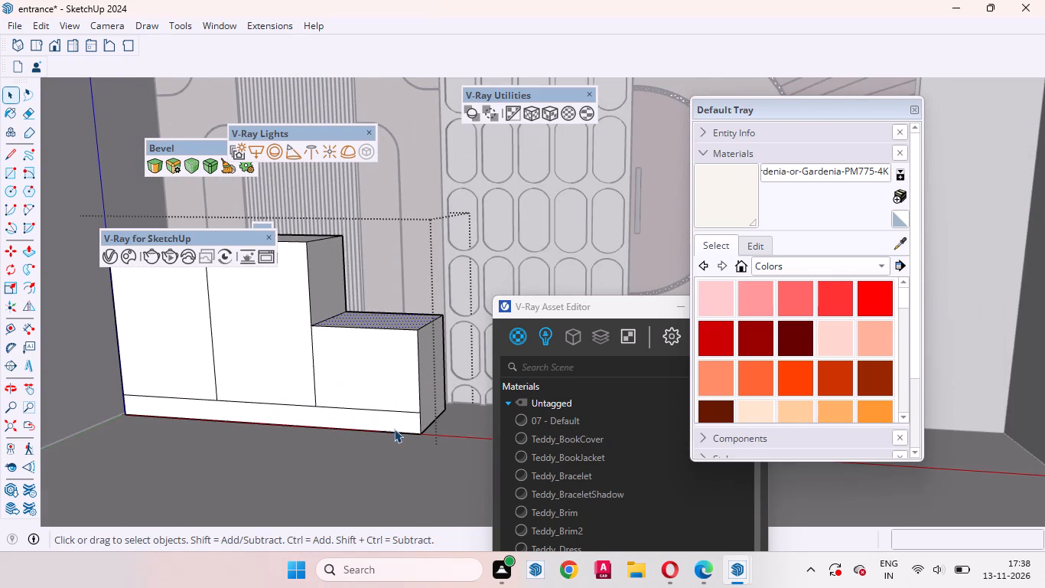
pyautogui.scroll(7, 383, 440)
pyautogui.click(421, 399)
pyautogui.press('p')
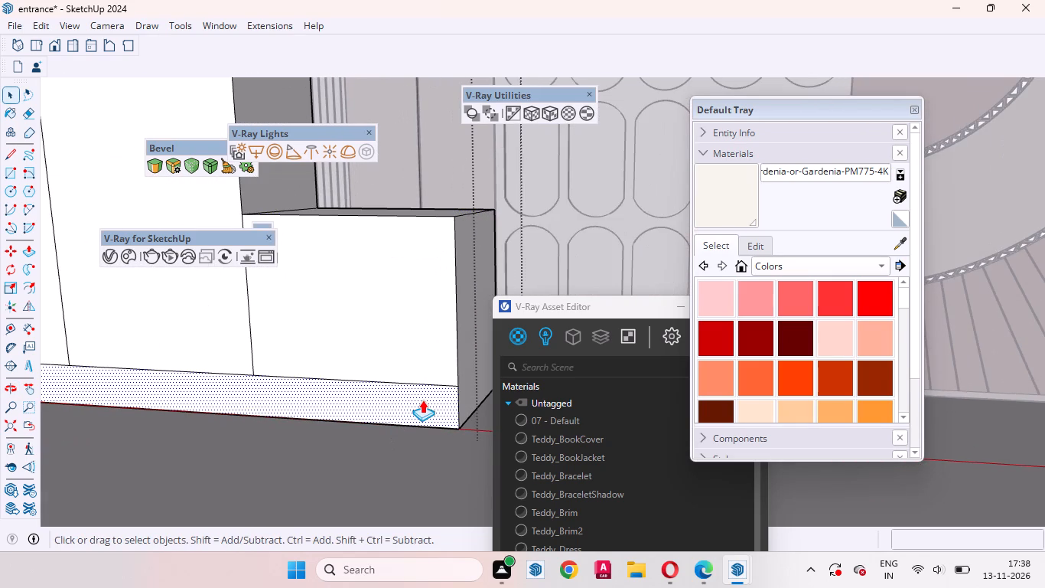
pyautogui.click(422, 400)
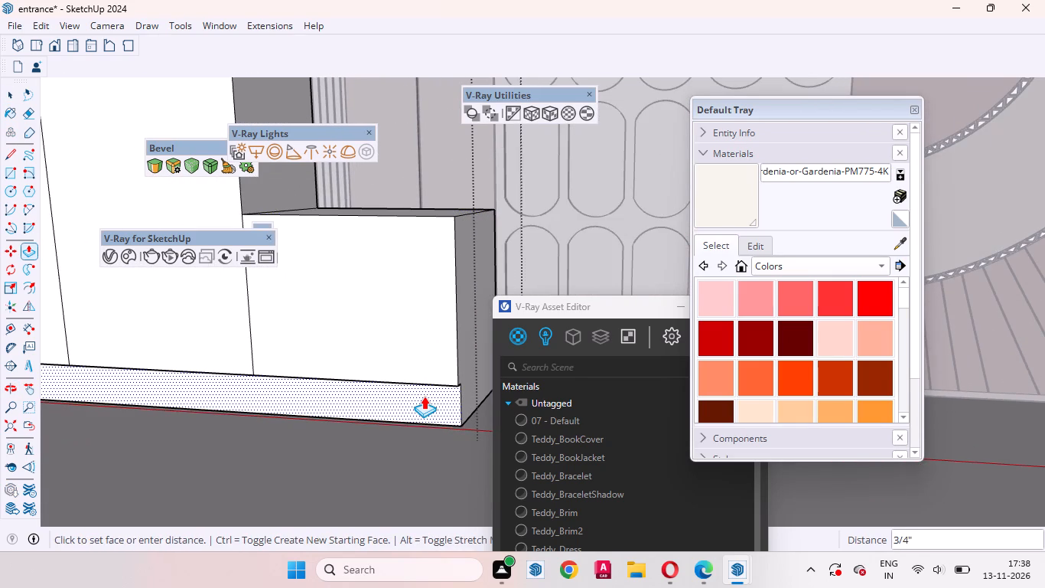
pyautogui.press('2')
pyautogui.press('Return')
pyautogui.press('space')
# Place a horizontal guide about 6 inches below the top front edge of the taller cabinet section.
pyautogui.scroll(-13, 442, 452)
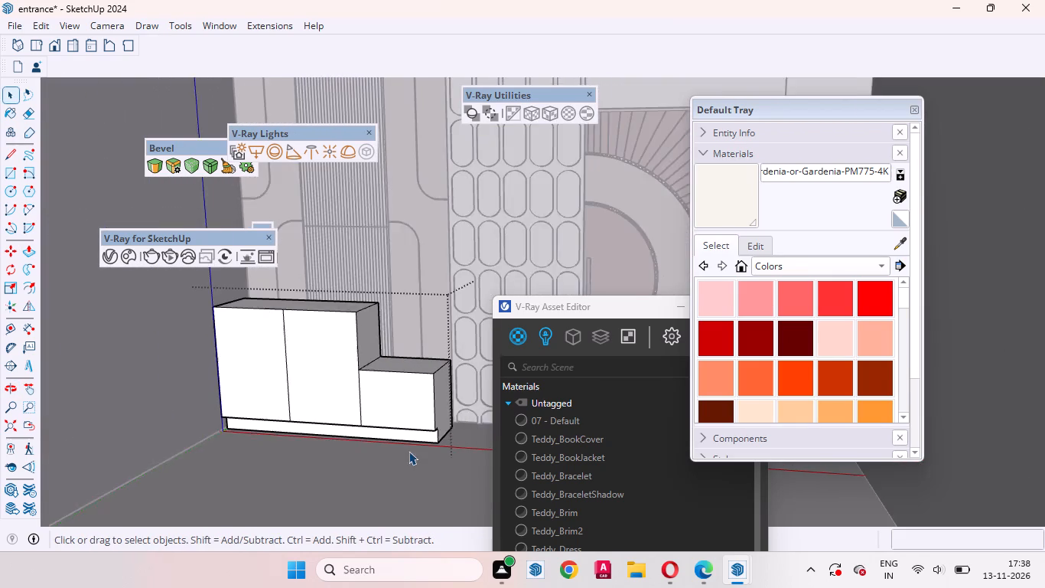
pyautogui.moveTo(323, 440); pyautogui.dragTo(438, 484, button='middle')
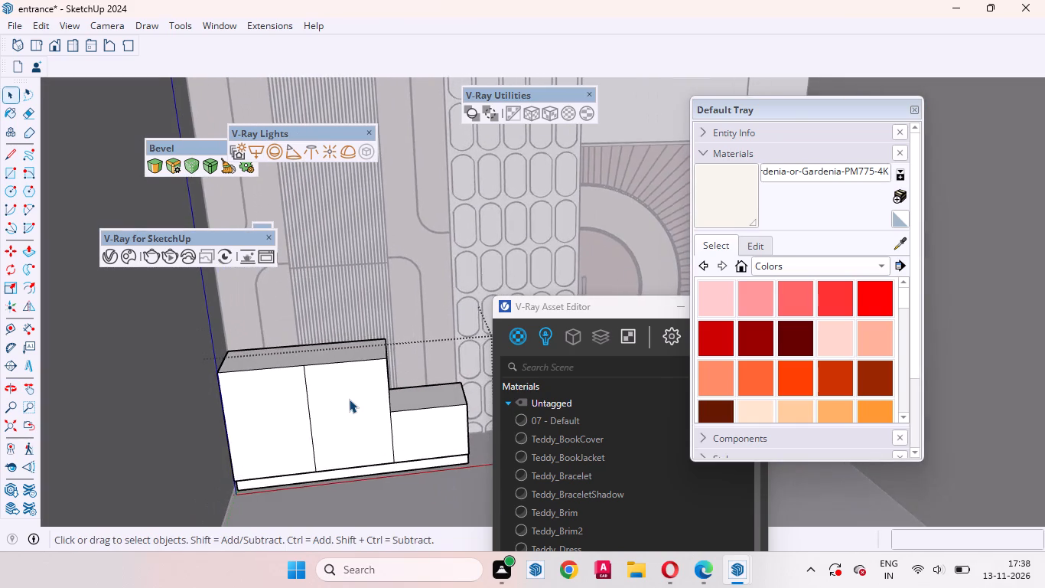
pyautogui.scroll(2, 349, 391)
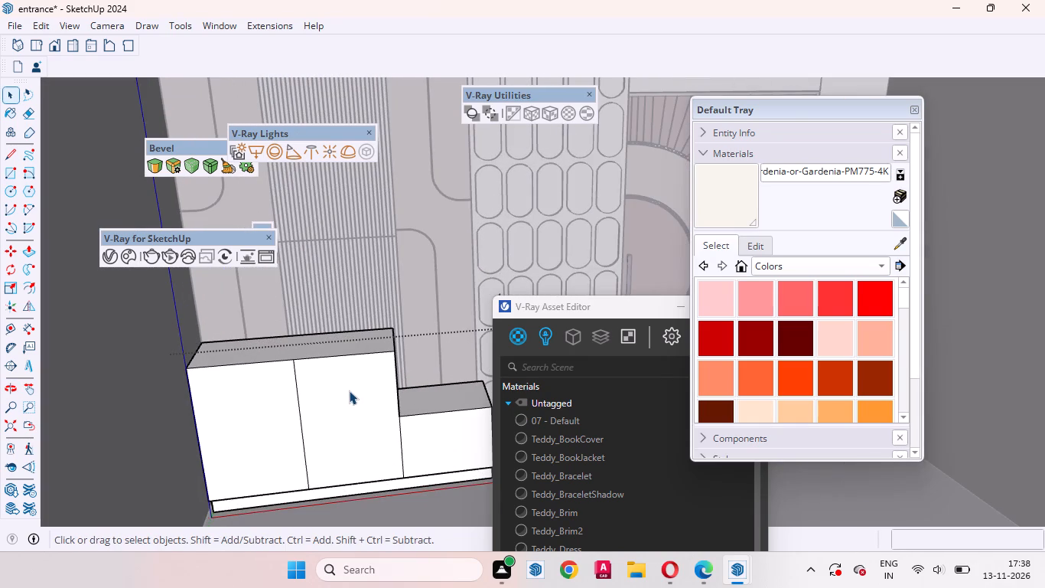
pyautogui.scroll(2, 366, 394)
pyautogui.moveTo(366, 390); pyautogui.dragTo(337, 300, button='middle')
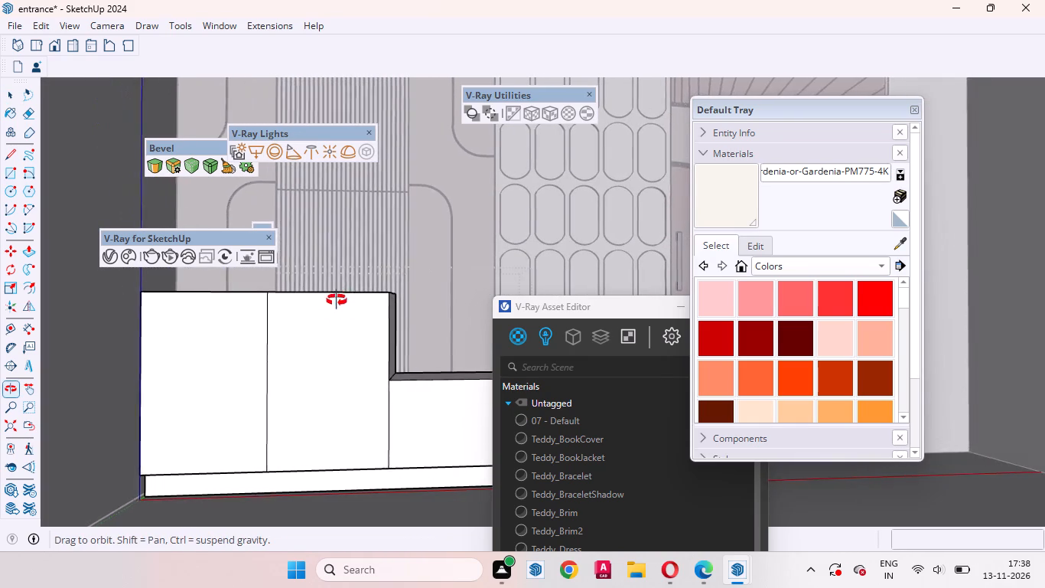
pyautogui.moveTo(337, 300); pyautogui.dragTo(337, 318, button='middle')
pyautogui.scroll(3, 337, 322)
pyautogui.click(325, 358)
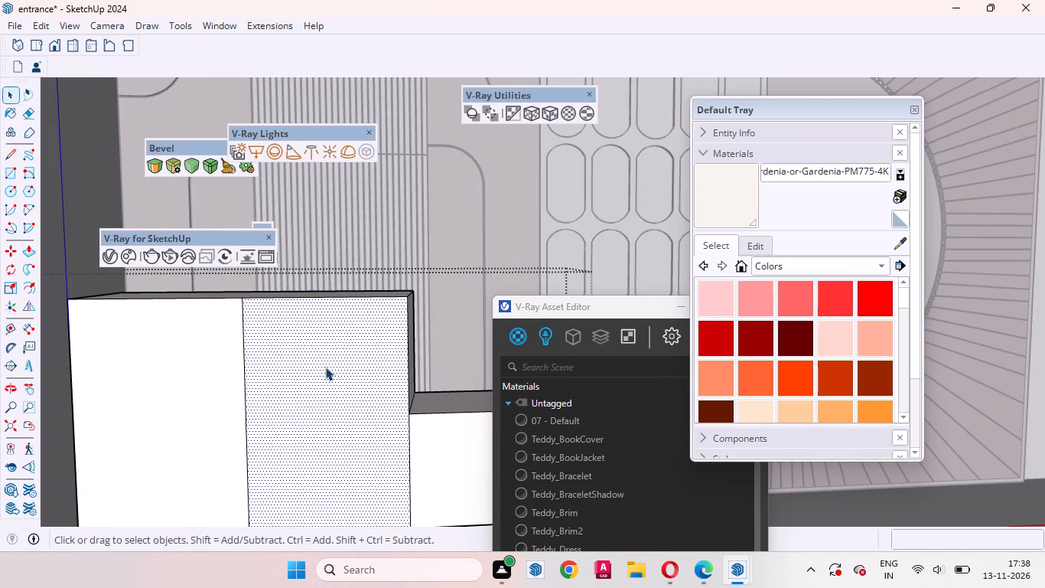
pyautogui.press('t')
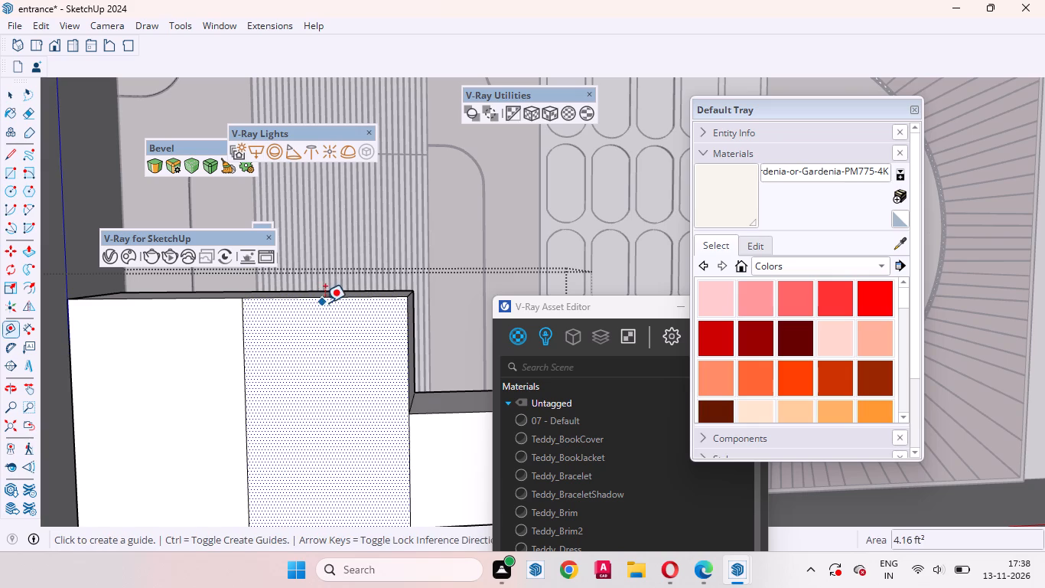
pyautogui.click(329, 300)
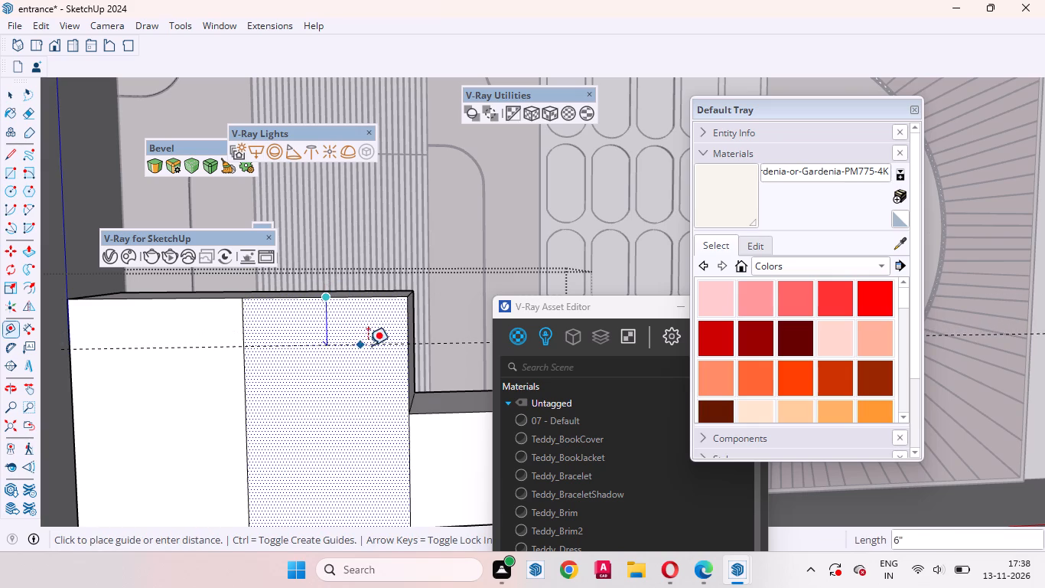
pyautogui.click(409, 347)
pyautogui.press('space')
# Draw a horizontal line along the guide across both taller door panels to split off a top drawer band.
pyautogui.scroll(-1, 358, 348)
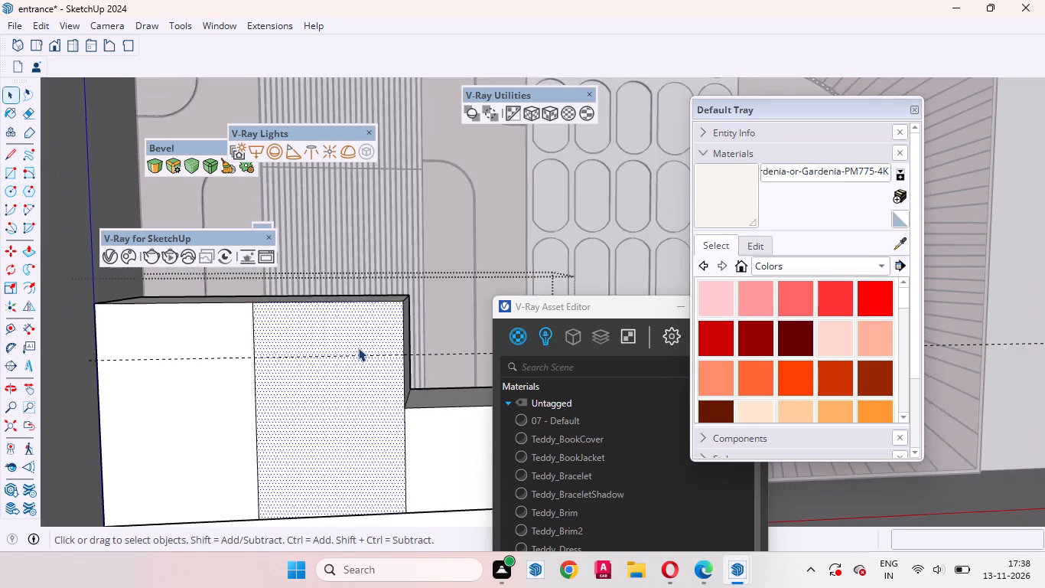
pyautogui.scroll(-2, 358, 348)
pyautogui.moveTo(371, 364); pyautogui.dragTo(356, 322, button='middle')
pyautogui.click(347, 367)
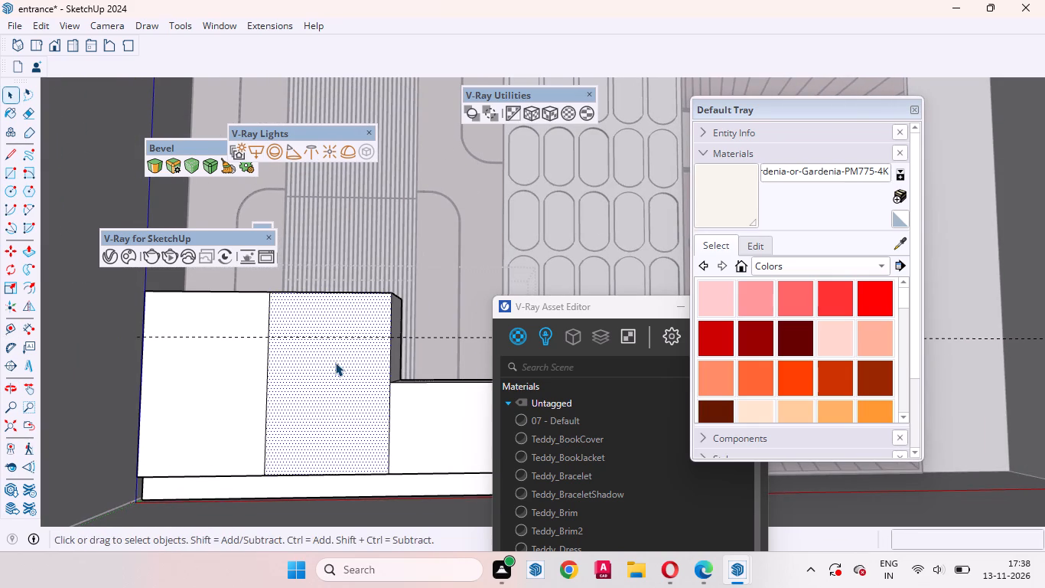
pyautogui.press('l')
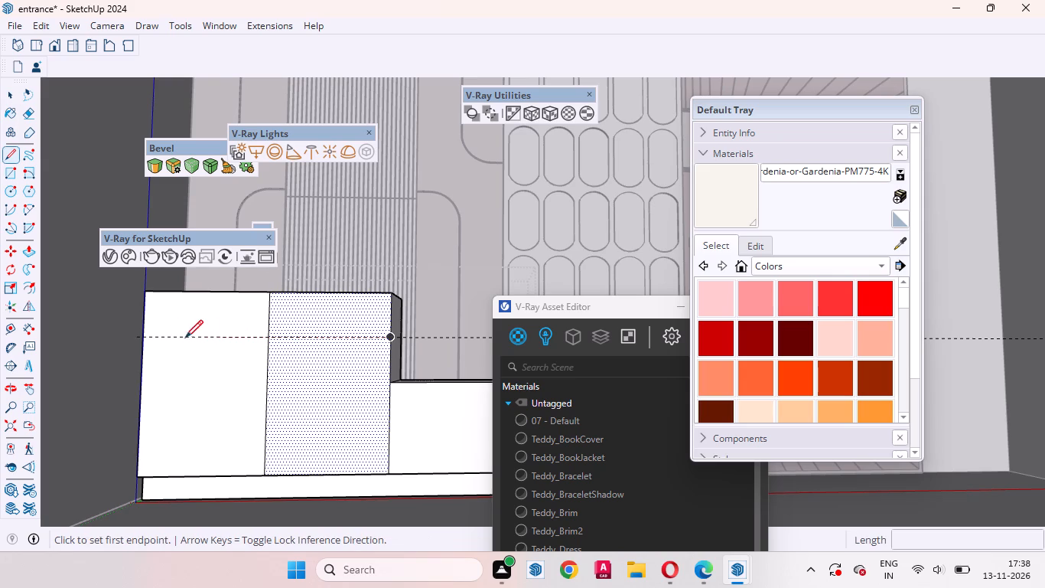
pyautogui.click(146, 334)
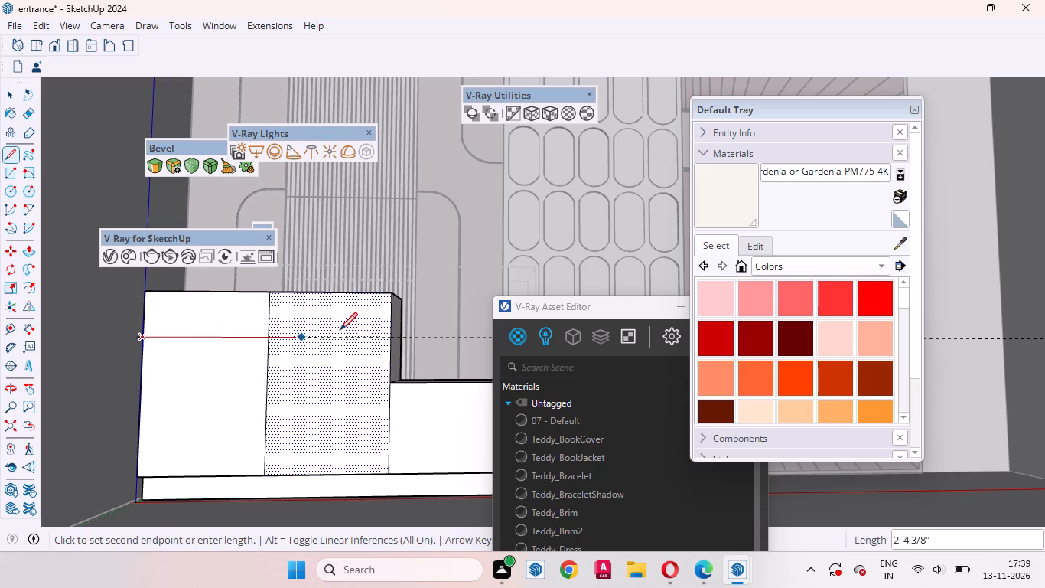
pyautogui.click(392, 333)
pyautogui.press('space')
pyautogui.click(309, 322)
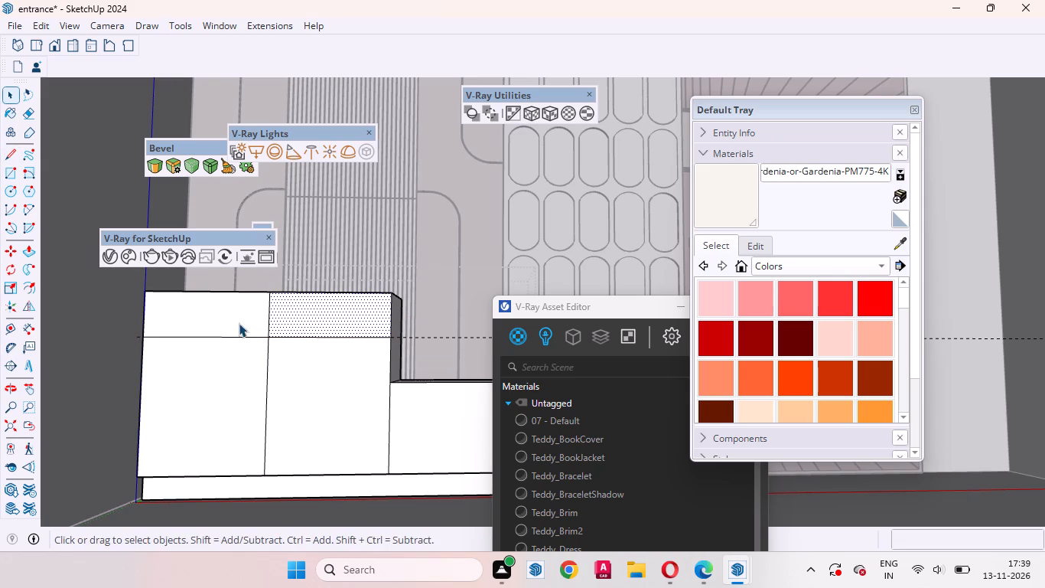
pyautogui.click(236, 322)
pyautogui.click(245, 358)
pyautogui.click(327, 381)
# Round the taller section's top corner edge beside the lower section with a 7 1/2-inch, 6-segment bevel.
pyautogui.moveTo(350, 439); pyautogui.dragTo(349, 449, button='middle')
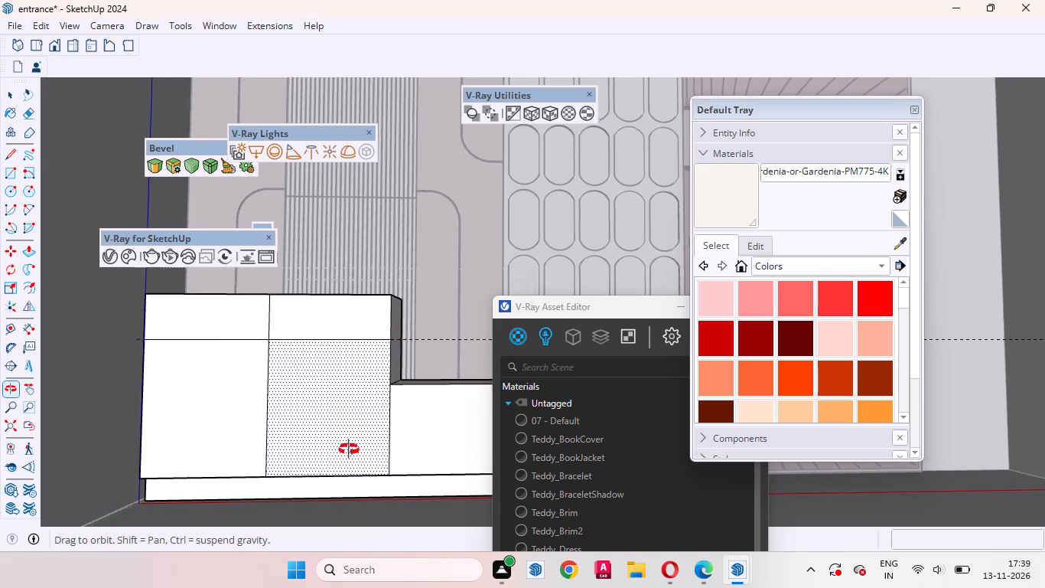
pyautogui.moveTo(349, 449); pyautogui.dragTo(325, 501, button='middle')
pyautogui.scroll(6, 377, 299)
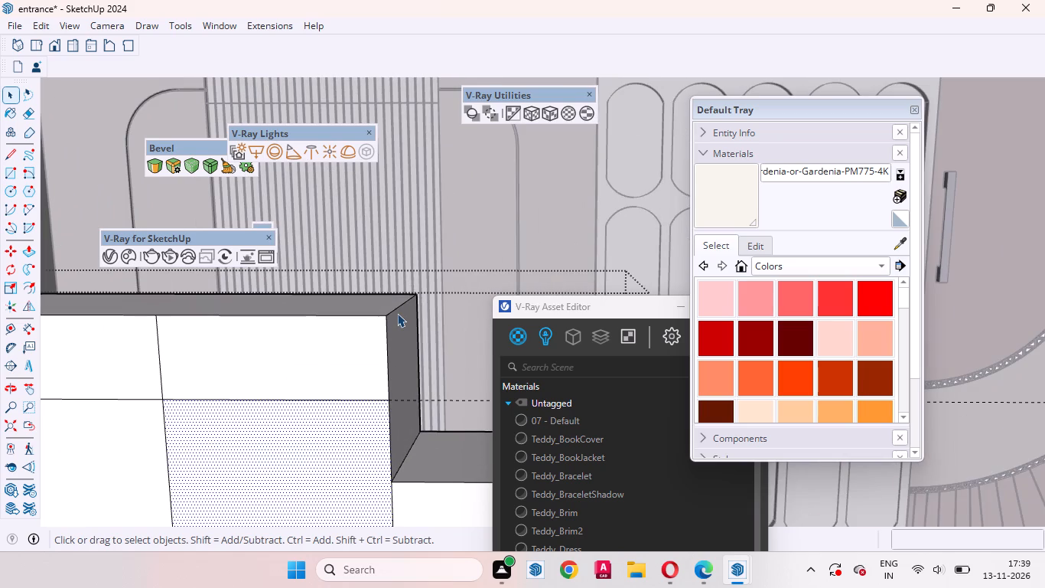
pyautogui.click(397, 312)
pyautogui.scroll(1, 326, 341)
pyautogui.scroll(-2, 326, 341)
pyautogui.scroll(3, 383, 316)
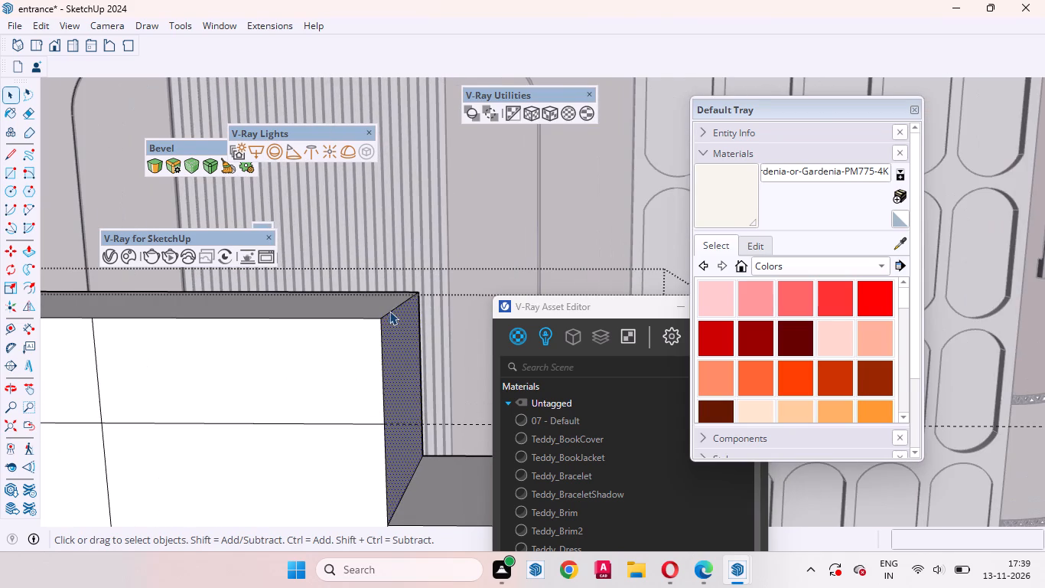
pyautogui.click(390, 311)
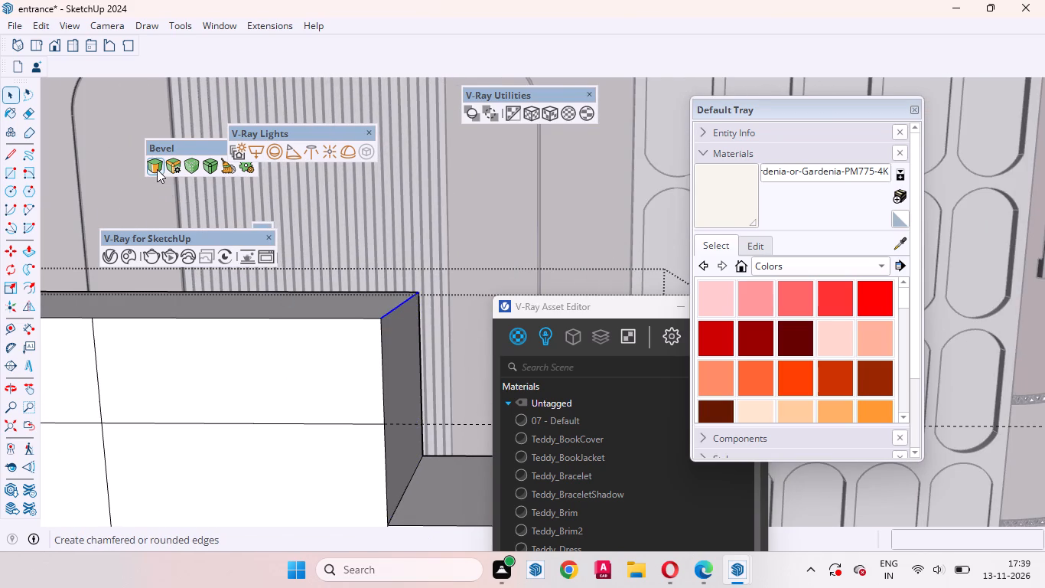
pyautogui.click(157, 169)
pyautogui.click(153, 165)
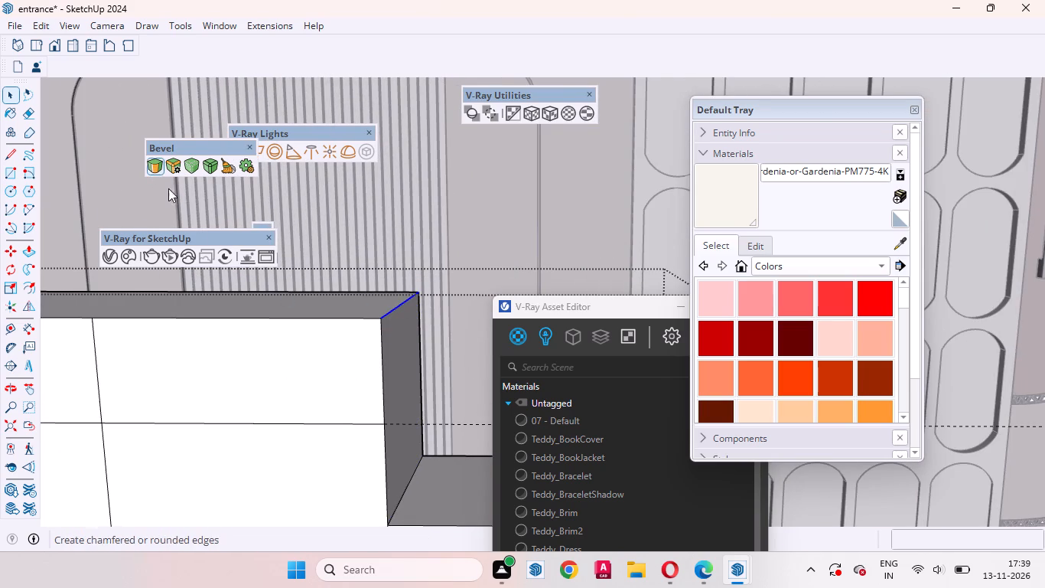
pyautogui.click(396, 311)
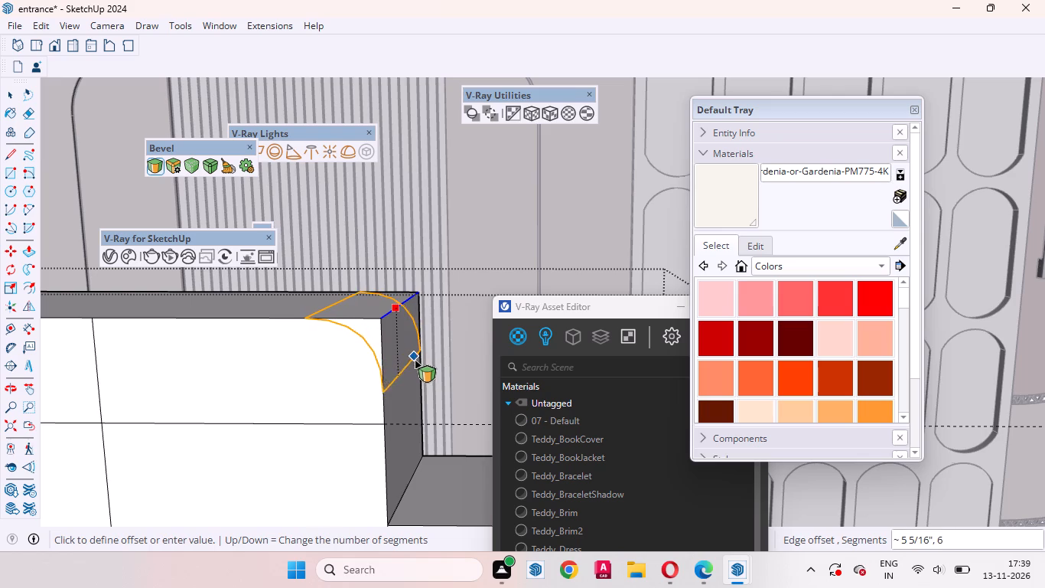
pyautogui.click(389, 423)
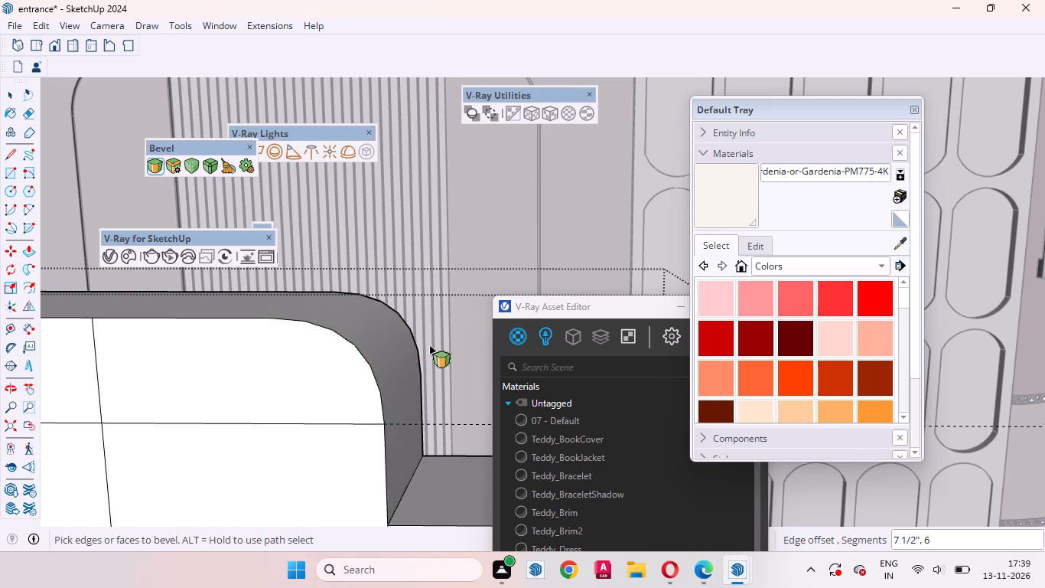
pyautogui.press('space')
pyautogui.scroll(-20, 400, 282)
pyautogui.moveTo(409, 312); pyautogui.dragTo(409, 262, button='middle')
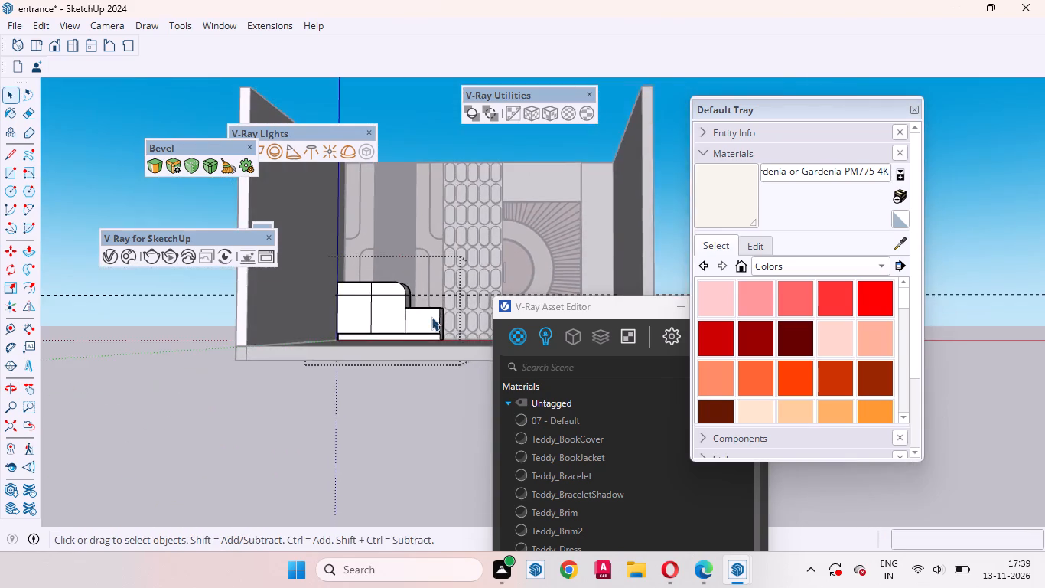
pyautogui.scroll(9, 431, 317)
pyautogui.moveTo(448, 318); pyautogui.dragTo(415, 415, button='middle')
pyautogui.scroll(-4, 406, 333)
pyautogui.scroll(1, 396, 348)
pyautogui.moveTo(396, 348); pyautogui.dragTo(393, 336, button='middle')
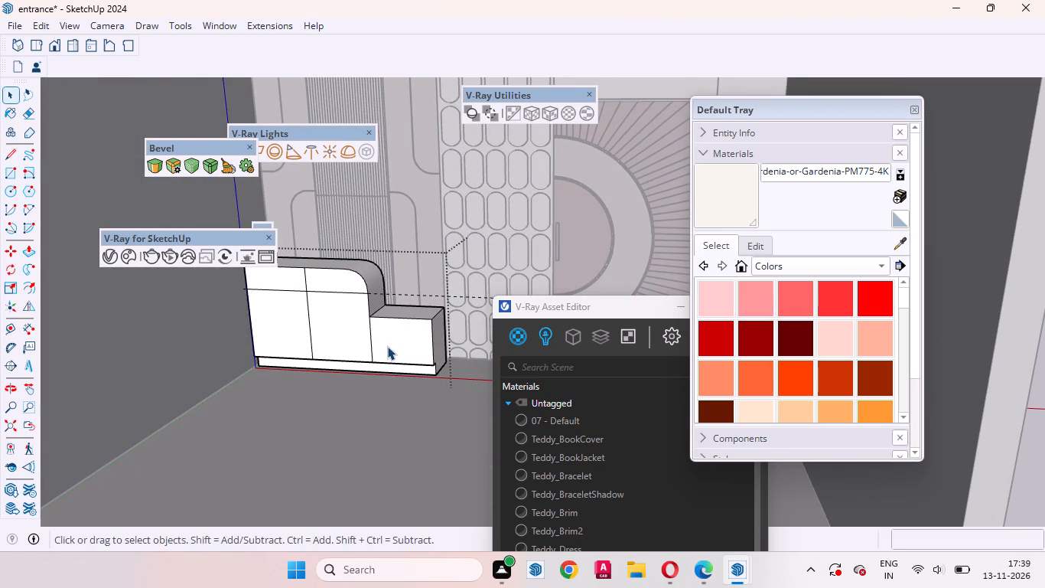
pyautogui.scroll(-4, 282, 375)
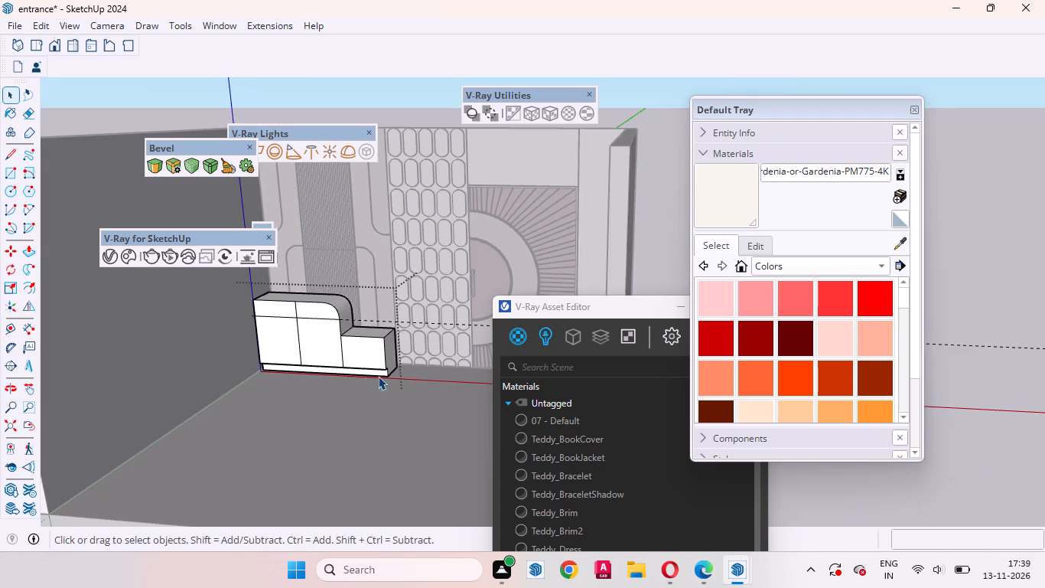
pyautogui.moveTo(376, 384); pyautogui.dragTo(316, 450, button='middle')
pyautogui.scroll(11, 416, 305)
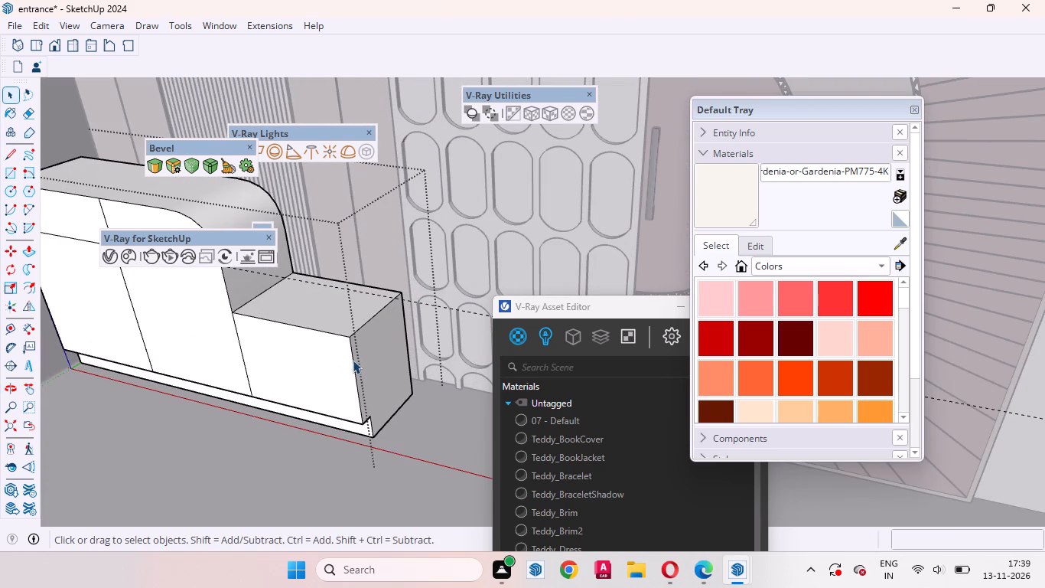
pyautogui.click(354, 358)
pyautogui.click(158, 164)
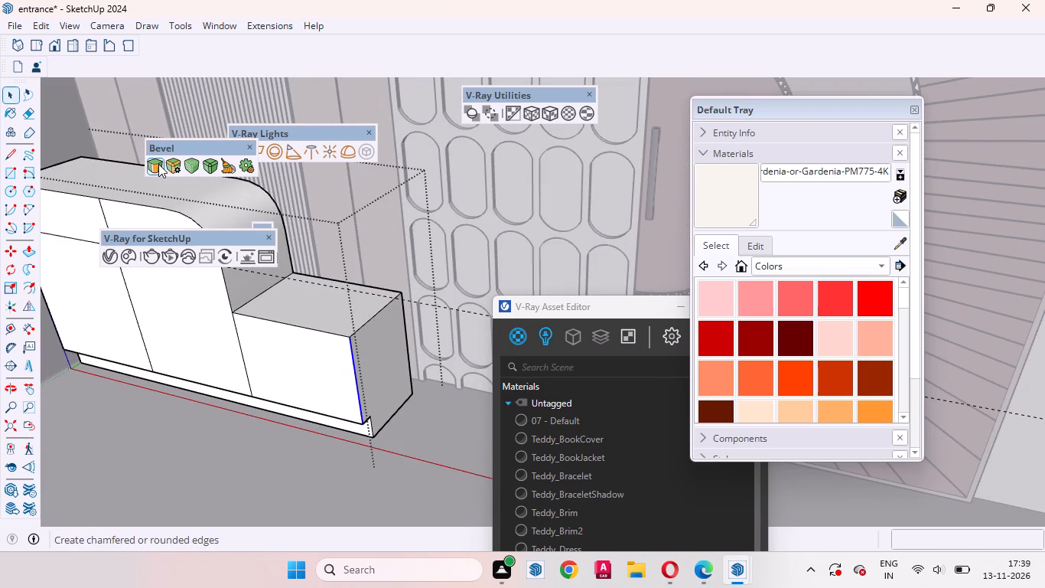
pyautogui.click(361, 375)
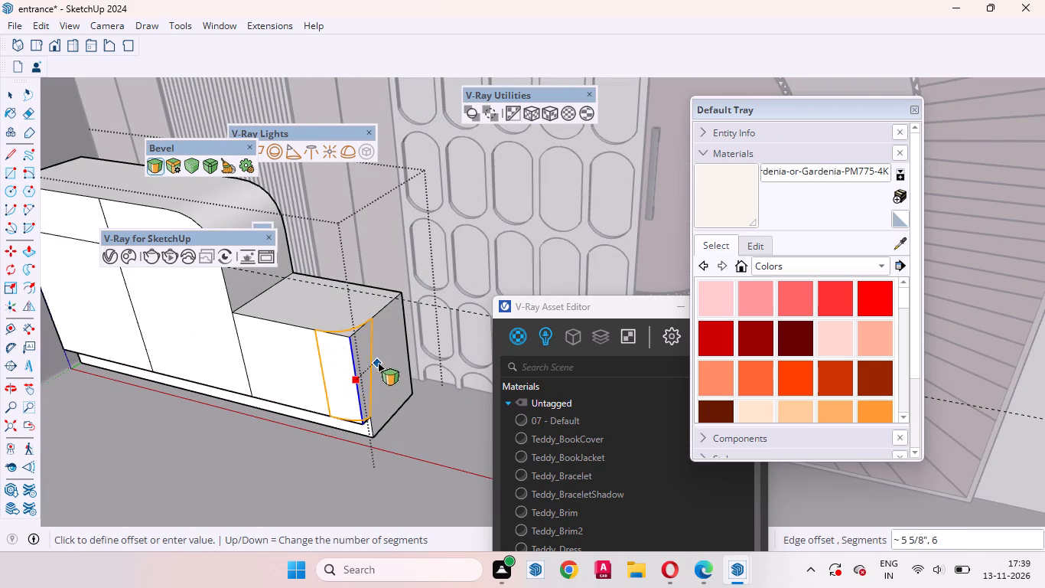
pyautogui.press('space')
# Round the lower section's outer front vertical edge with a 2-inch, 6-segment bevel, down to the top of the recessed skirting.
pyautogui.moveTo(377, 417); pyautogui.dragTo(339, 401, button='middle')
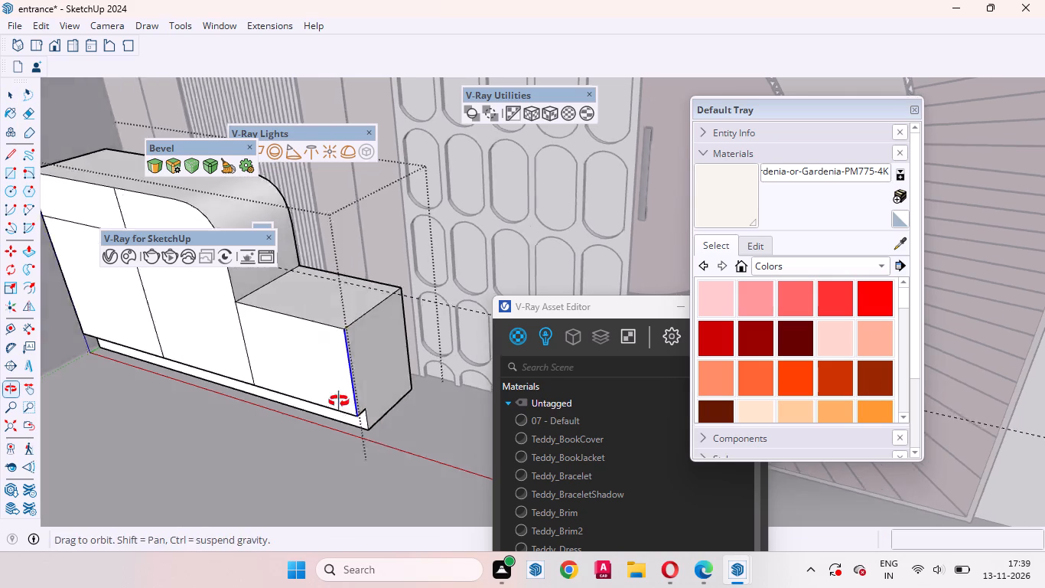
pyautogui.moveTo(339, 401); pyautogui.dragTo(273, 361, button='middle')
pyautogui.scroll(8, 285, 344)
pyautogui.moveTo(409, 432); pyautogui.dragTo(358, 408, button='middle')
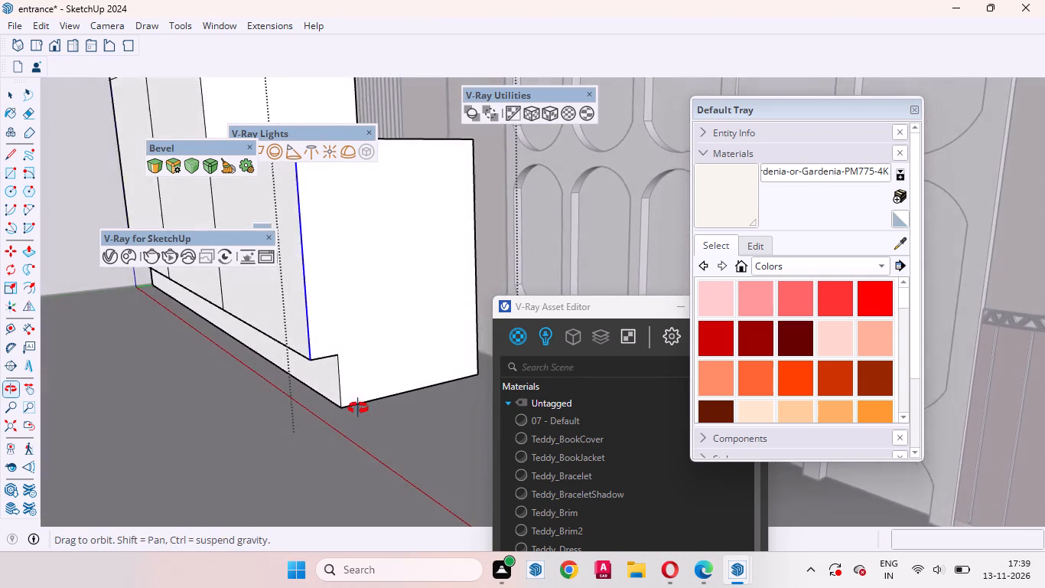
pyautogui.moveTo(358, 408); pyautogui.dragTo(327, 398, button='middle')
pyautogui.scroll(3, 319, 342)
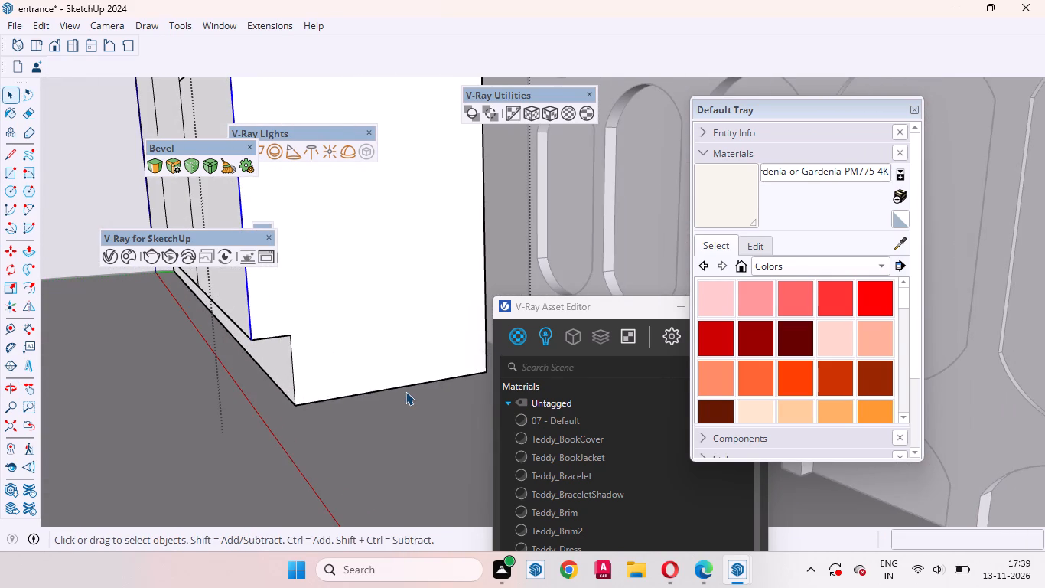
pyautogui.click(158, 170)
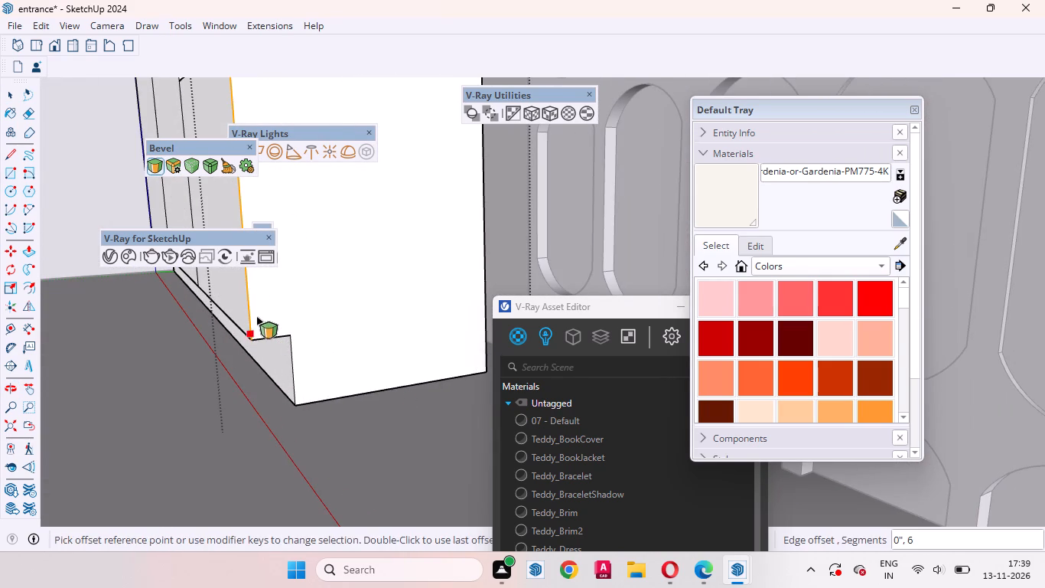
pyautogui.click(256, 307)
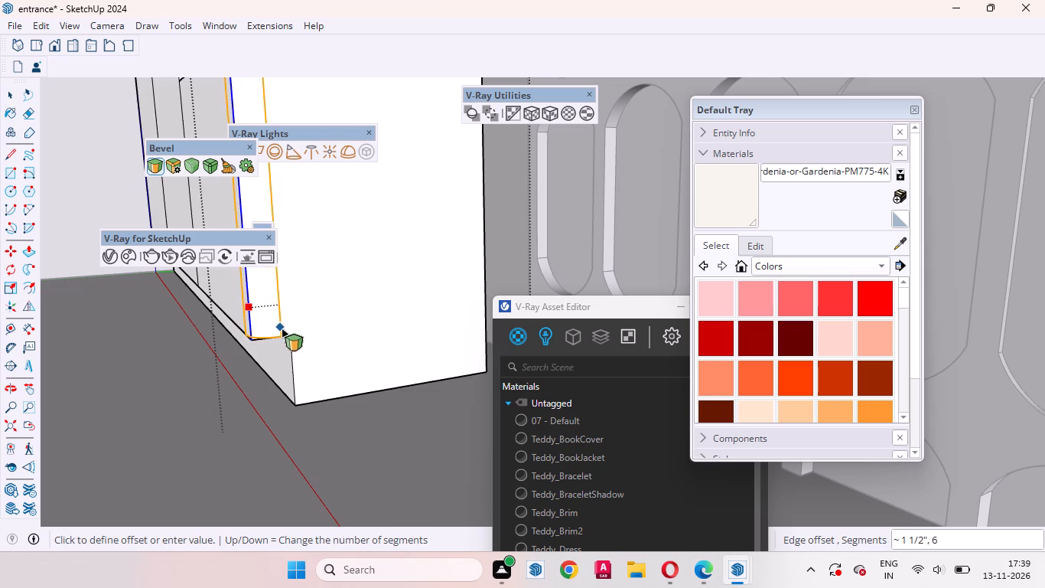
pyautogui.scroll(-6, 302, 336)
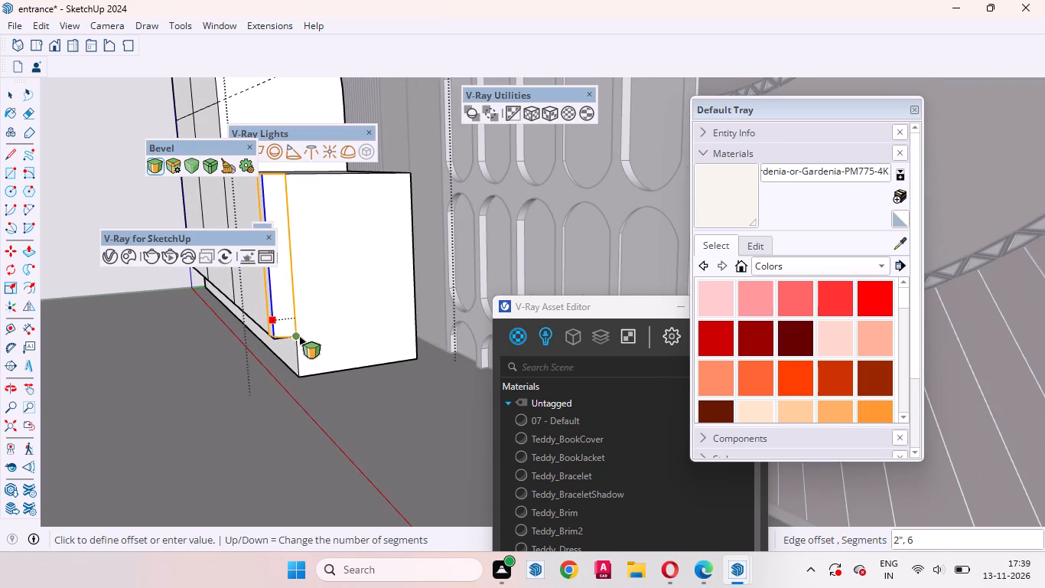
pyautogui.click(299, 336)
pyautogui.press('space')
pyautogui.scroll(-5, 379, 383)
# Round the skirting's front corner edge below the lower section with a 6-segment bevel of about 1 13/16 inches.
pyautogui.moveTo(323, 388); pyautogui.dragTo(549, 416, button='middle')
pyautogui.scroll(-8, 409, 373)
pyautogui.moveTo(355, 364); pyautogui.dragTo(461, 328, button='middle')
pyautogui.scroll(-8, 410, 329)
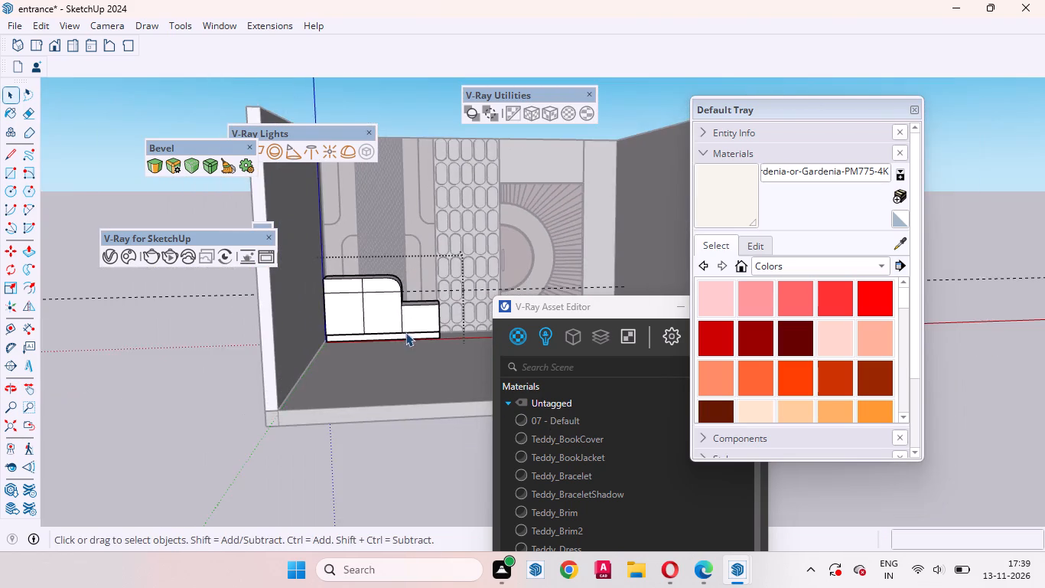
pyautogui.moveTo(405, 332); pyautogui.dragTo(392, 287, button='middle')
pyautogui.scroll(20, 448, 312)
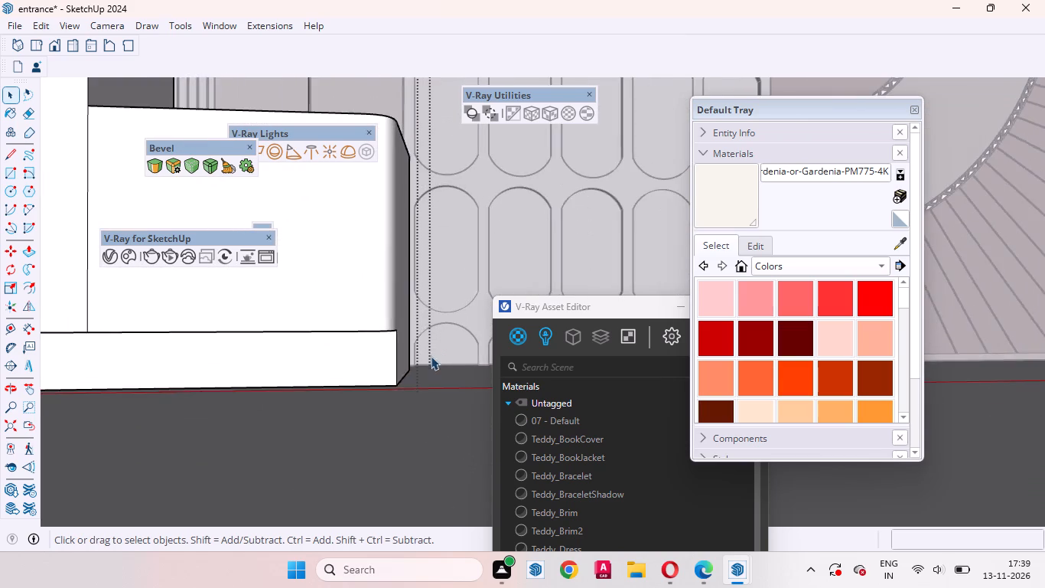
pyautogui.moveTo(429, 356); pyautogui.dragTo(395, 356, button='middle')
pyautogui.scroll(5, 392, 355)
pyautogui.moveTo(385, 377); pyautogui.dragTo(278, 379, button='middle')
pyautogui.click(312, 344)
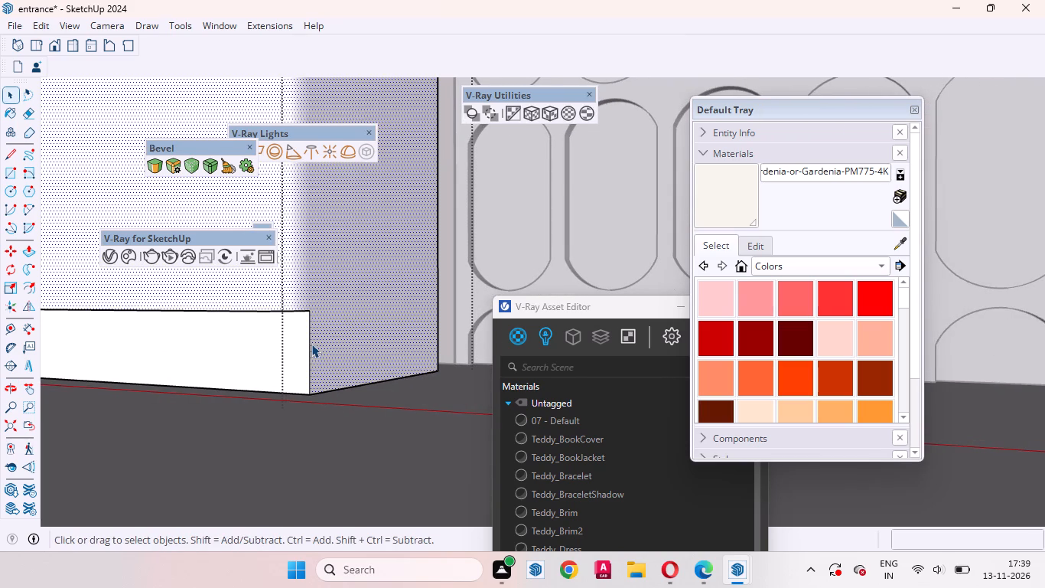
pyautogui.click(310, 340)
pyautogui.click(158, 171)
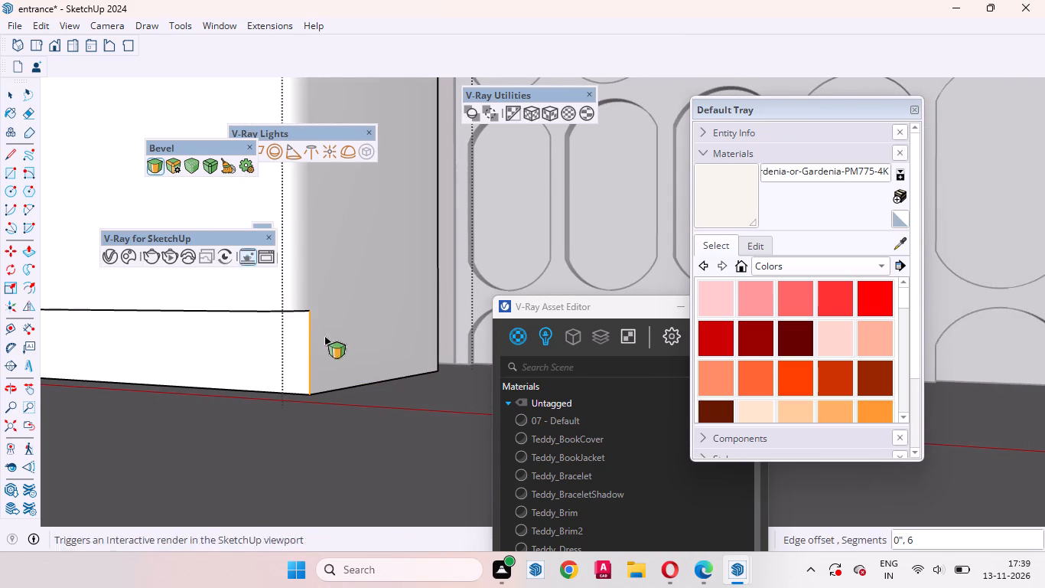
pyautogui.click(318, 351)
pyautogui.click(334, 351)
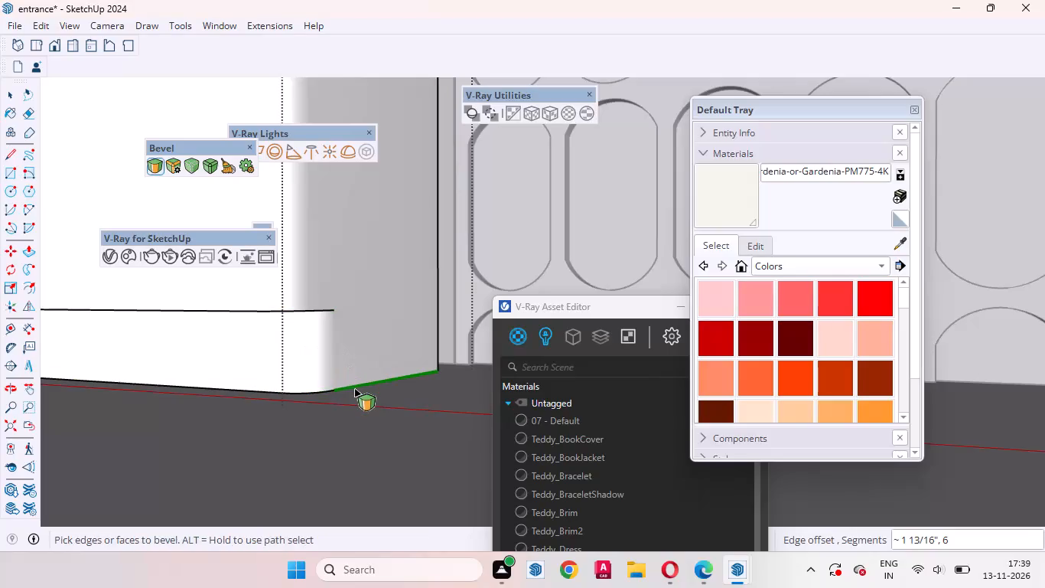
pyautogui.press('space')
# Copy the horizontal line under the taller section's top drawer band 3 mm downward across both panels.
pyautogui.scroll(-9, 415, 367)
pyautogui.moveTo(313, 372); pyautogui.dragTo(399, 520, button='middle')
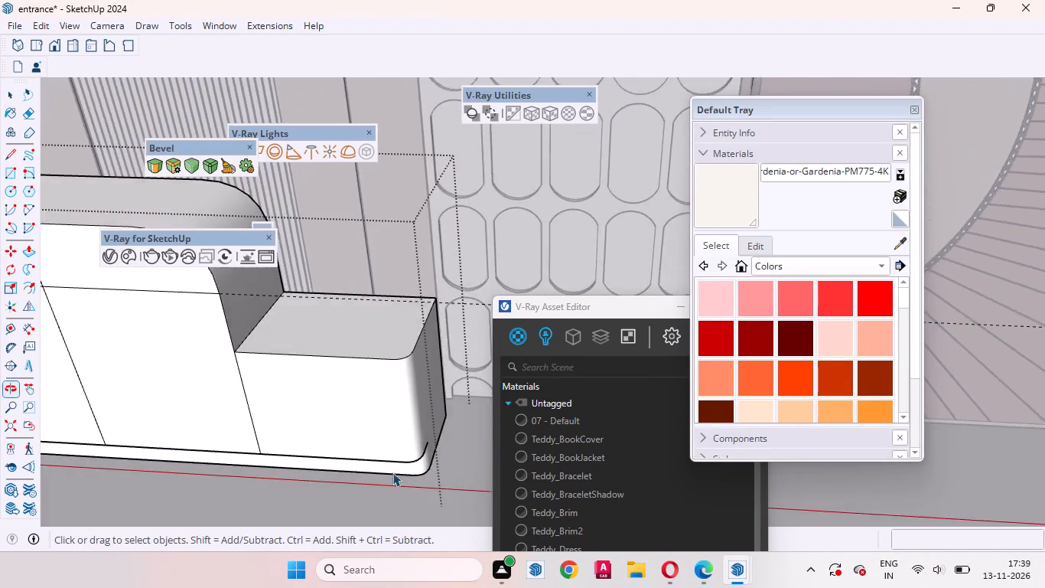
pyautogui.scroll(-16, 432, 365)
pyautogui.click(379, 345)
pyautogui.moveTo(360, 350); pyautogui.dragTo(384, 336)
pyautogui.scroll(5, 341, 336)
pyautogui.moveTo(347, 297); pyautogui.dragTo(362, 275, button='middle')
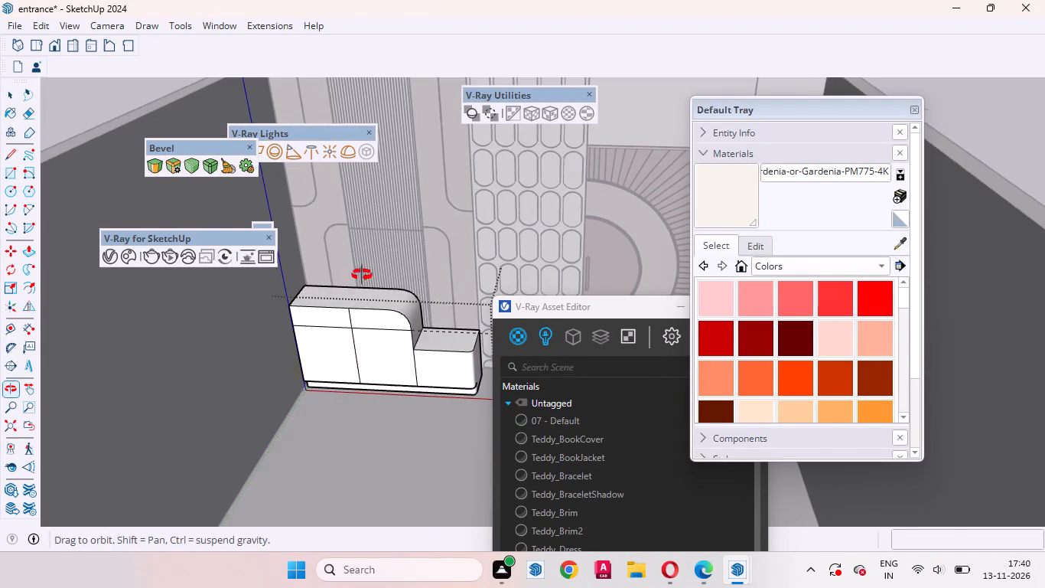
pyautogui.moveTo(362, 275); pyautogui.dragTo(387, 240, button='middle')
pyautogui.scroll(7, 396, 313)
pyautogui.click(357, 328)
pyautogui.scroll(4, 341, 323)
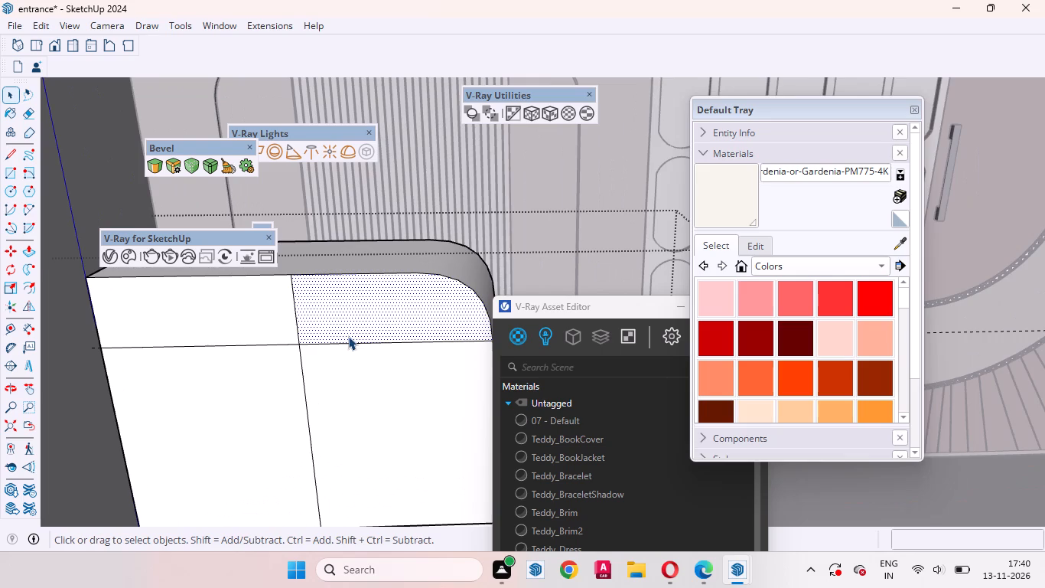
pyautogui.moveTo(360, 332); pyautogui.dragTo(407, 285, button='middle')
pyautogui.click(388, 407)
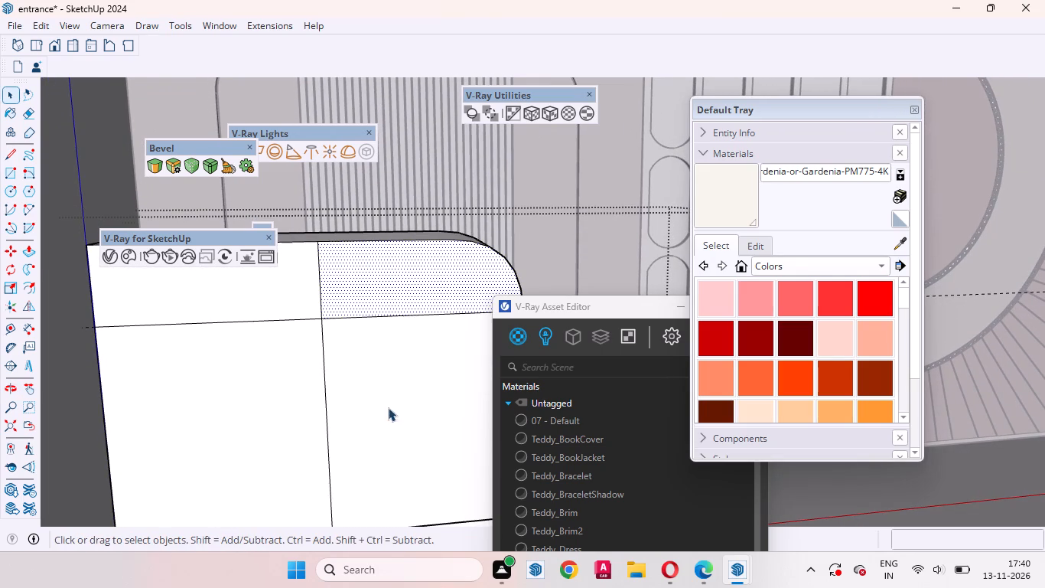
pyautogui.click(300, 318)
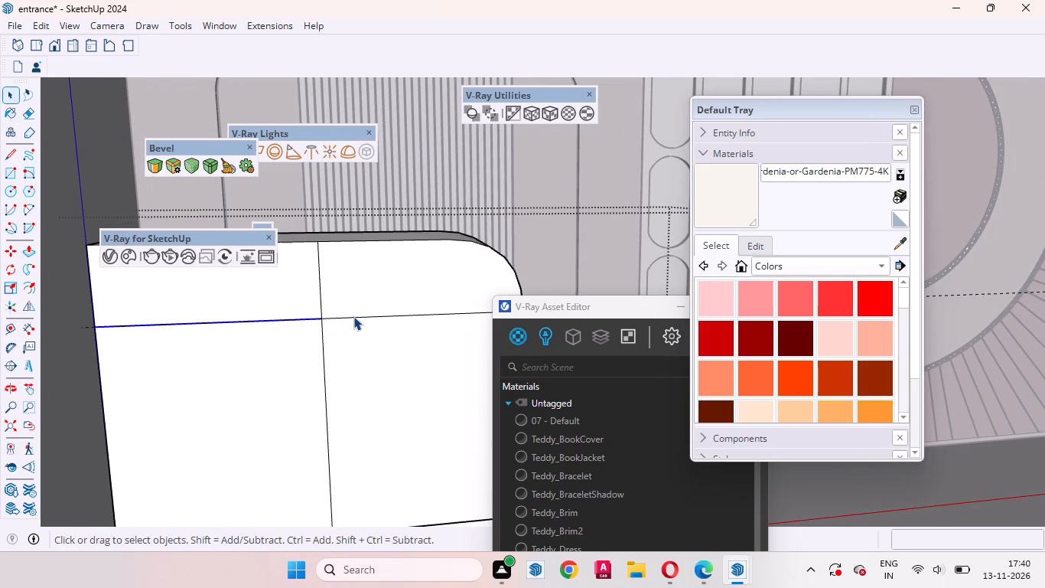
pyautogui.click(357, 318)
pyautogui.press('m')
pyautogui.click(369, 337)
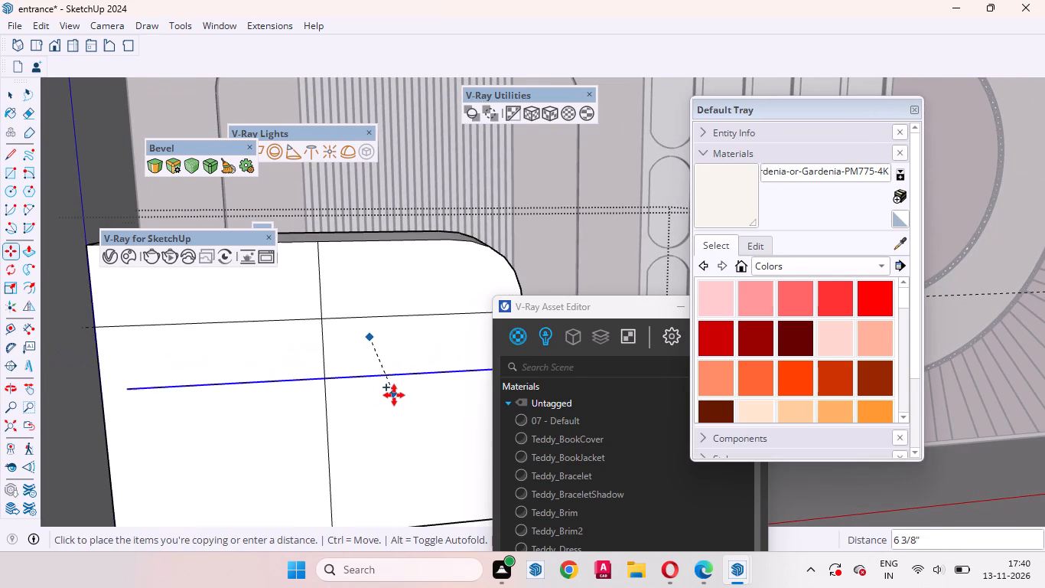
pyautogui.press('3')
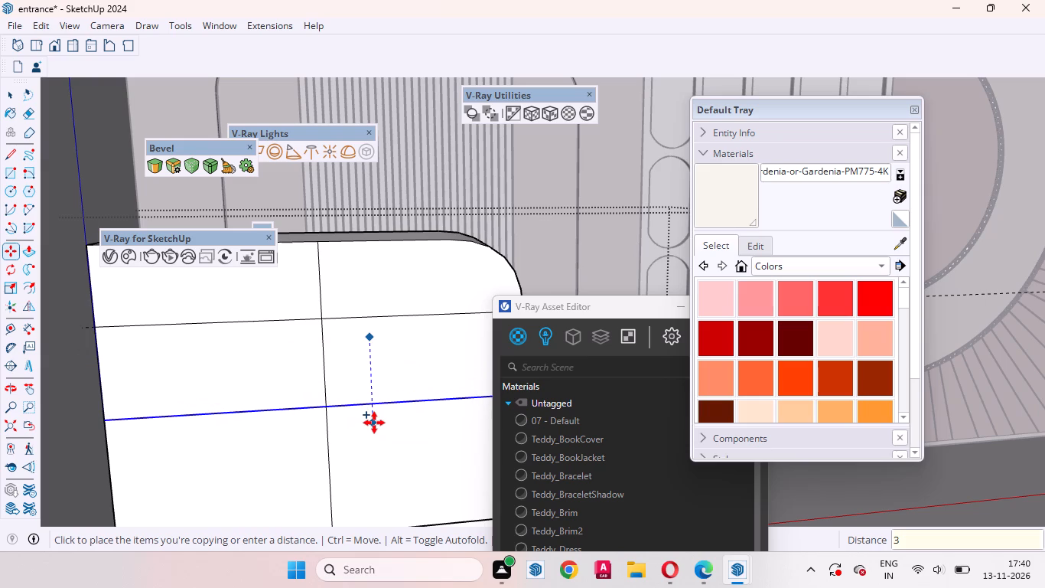
pyautogui.press('m')
pyautogui.press('m')
pyautogui.press('Return')
pyautogui.press('space')
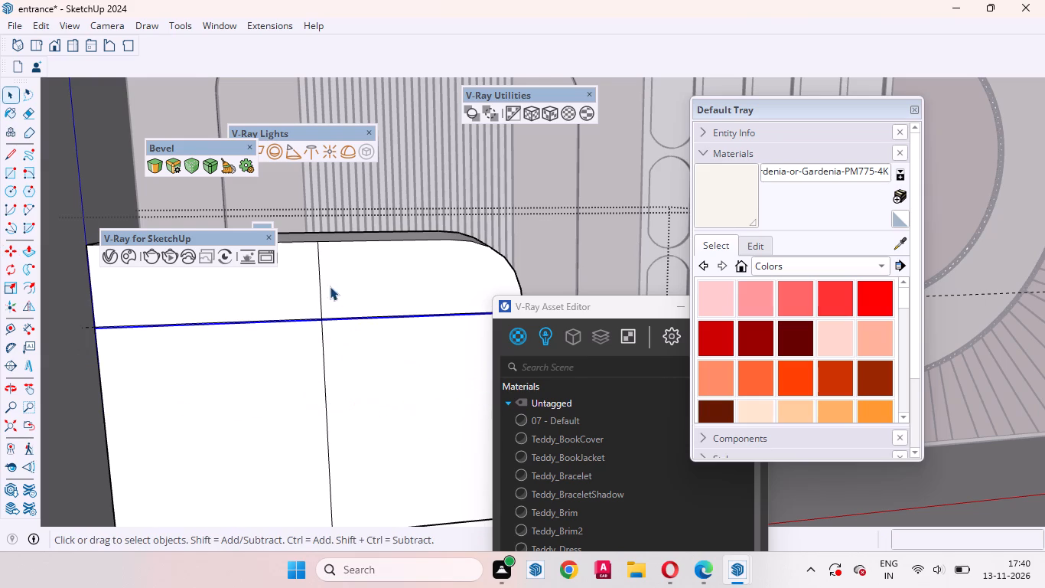
# Copy the vertical divider line between the taller section's two fronts, upper and lower segments, 3 mm sideways.
pyautogui.scroll(3, 330, 285)
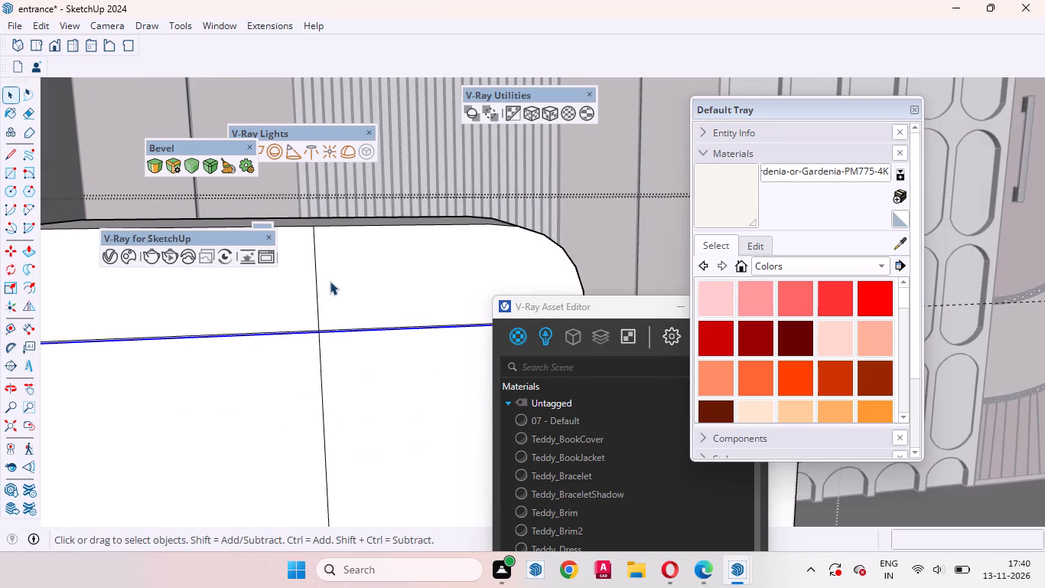
pyautogui.click(317, 275)
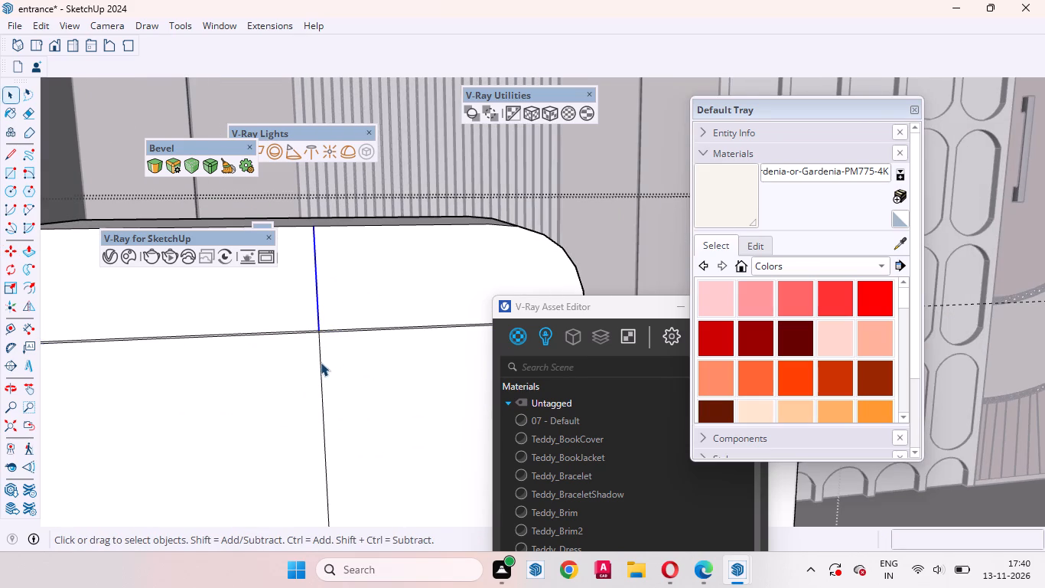
pyautogui.keyDown('ctrl'); pyautogui.click(321, 362); pyautogui.keyUp('ctrl')
pyautogui.press('m')
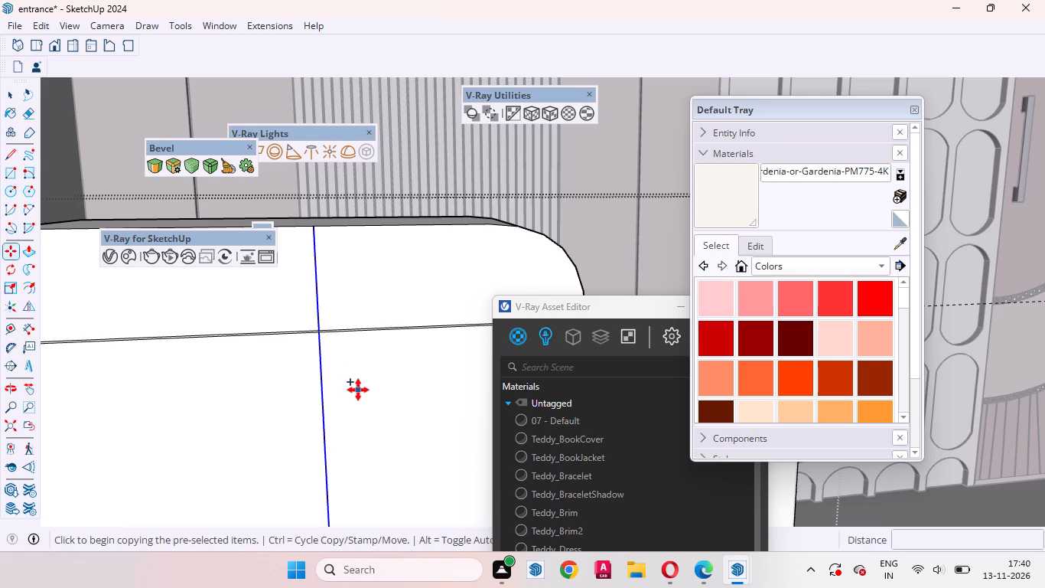
pyautogui.click(358, 390)
pyautogui.write('3mm')
pyautogui.press('Return')
pyautogui.press('space')
# Push the four narrow strips between the taller section's drawer and door fronts inward by 18 mm to form grooves.
pyautogui.scroll(-9, 362, 374)
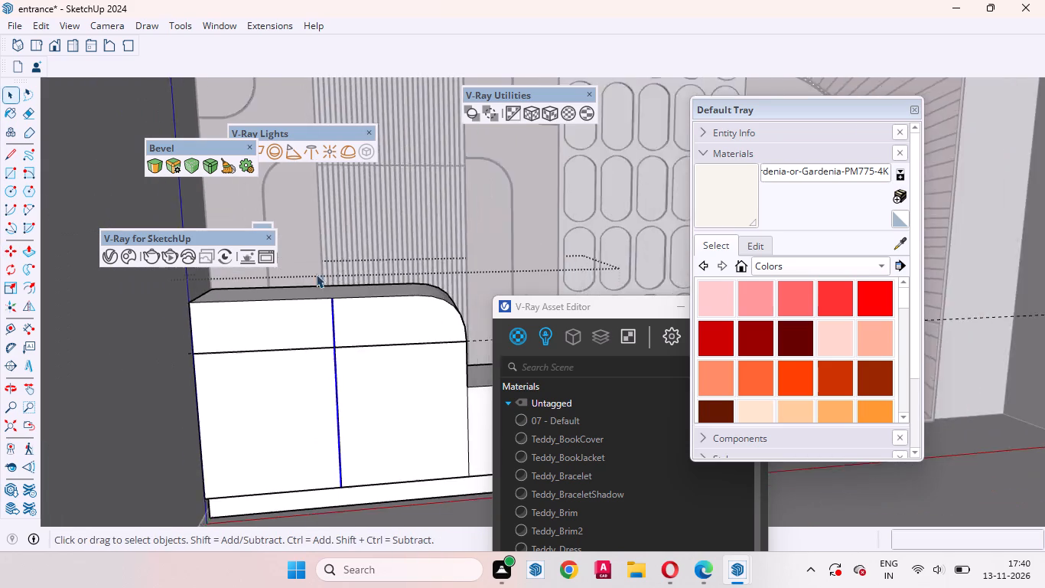
pyautogui.scroll(-2, 316, 274)
pyautogui.moveTo(386, 361); pyautogui.dragTo(363, 354, button='middle')
pyautogui.scroll(3, 380, 329)
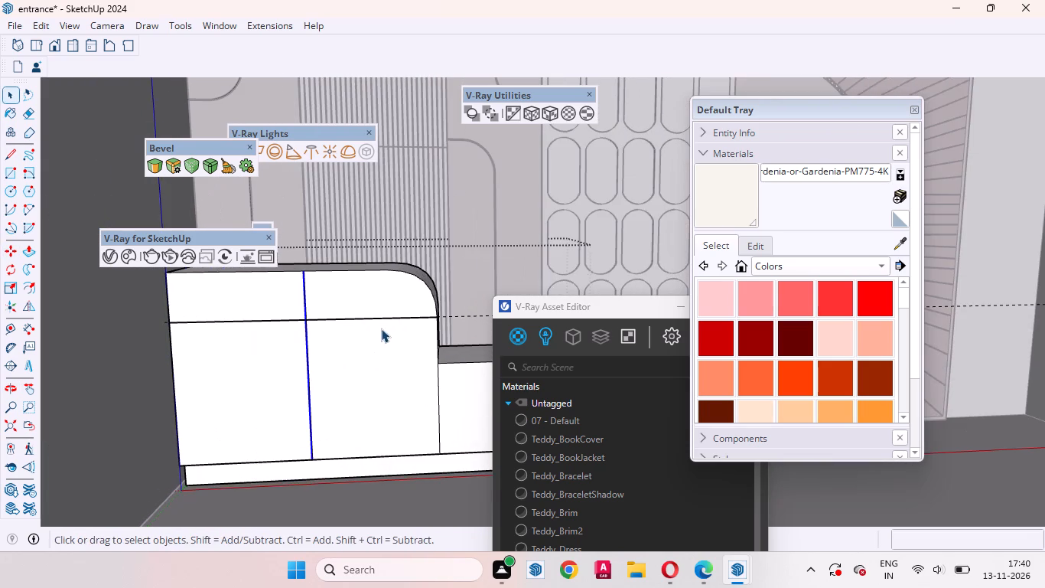
pyautogui.click(348, 277)
pyautogui.scroll(20, 302, 316)
pyautogui.scroll(4, 302, 316)
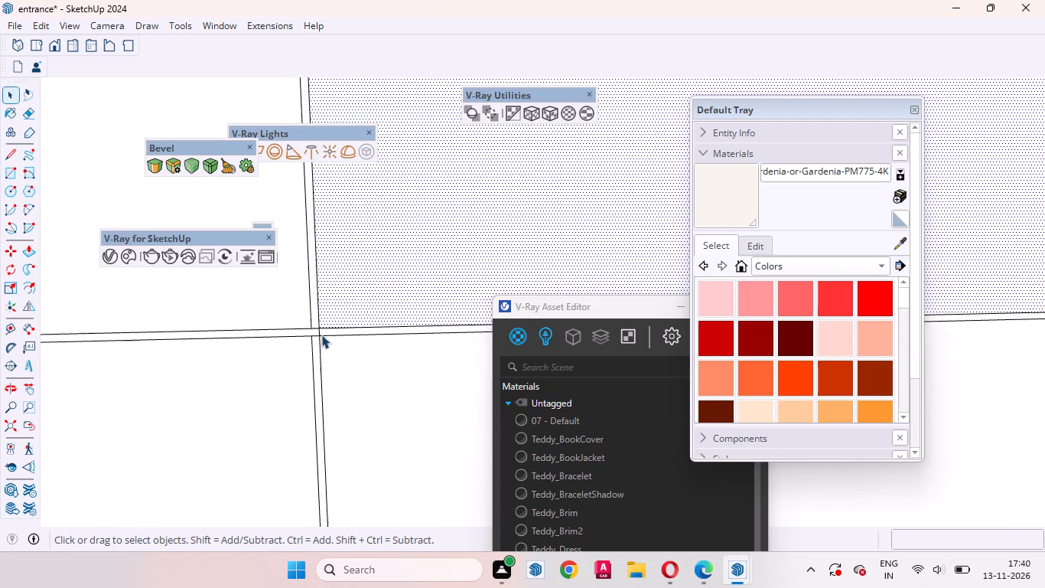
pyautogui.scroll(3, 321, 335)
pyautogui.click(311, 330)
pyautogui.press('p')
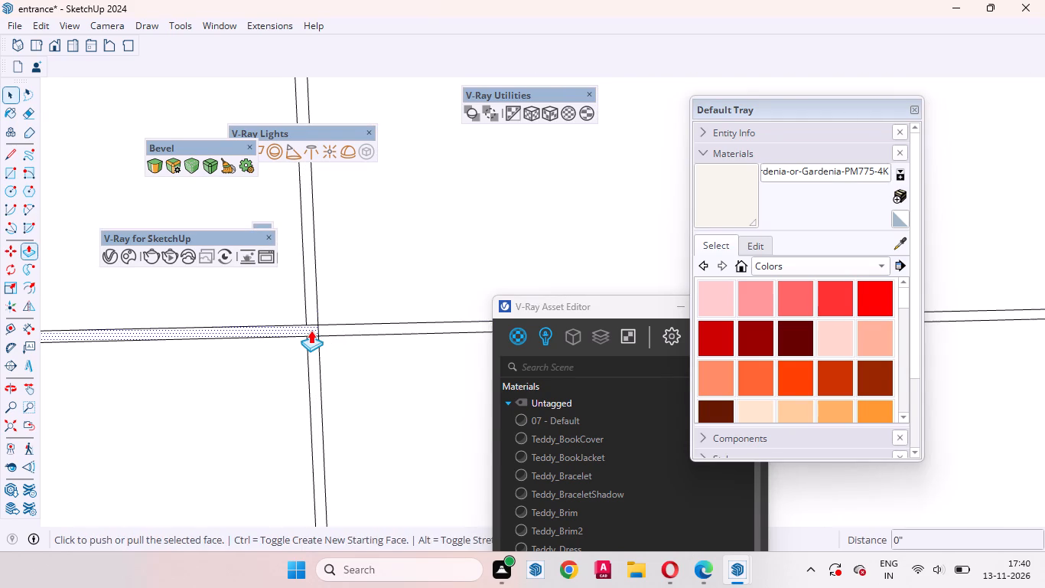
pyautogui.click(311, 330)
pyautogui.write('18mm')
pyautogui.press('Return')
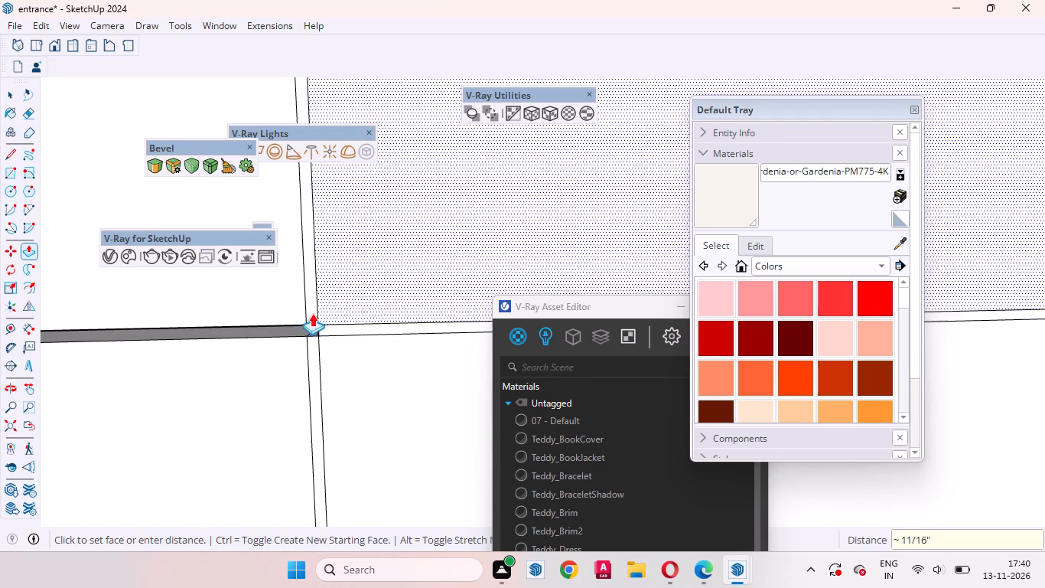
pyautogui.click(311, 295)
pyautogui.click(311, 295)
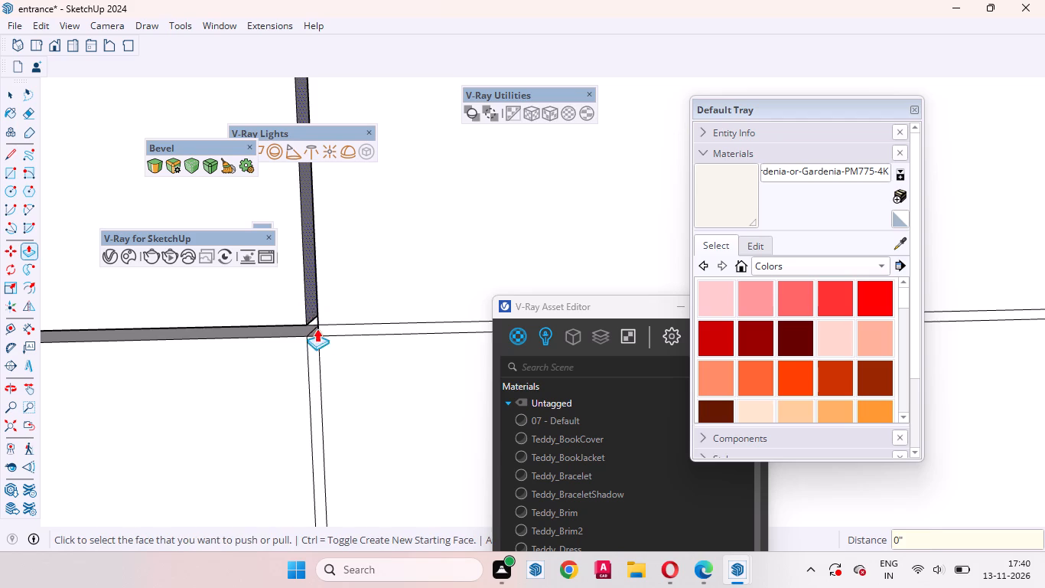
pyautogui.doubleClick(333, 325)
pyautogui.doubleClick(310, 347)
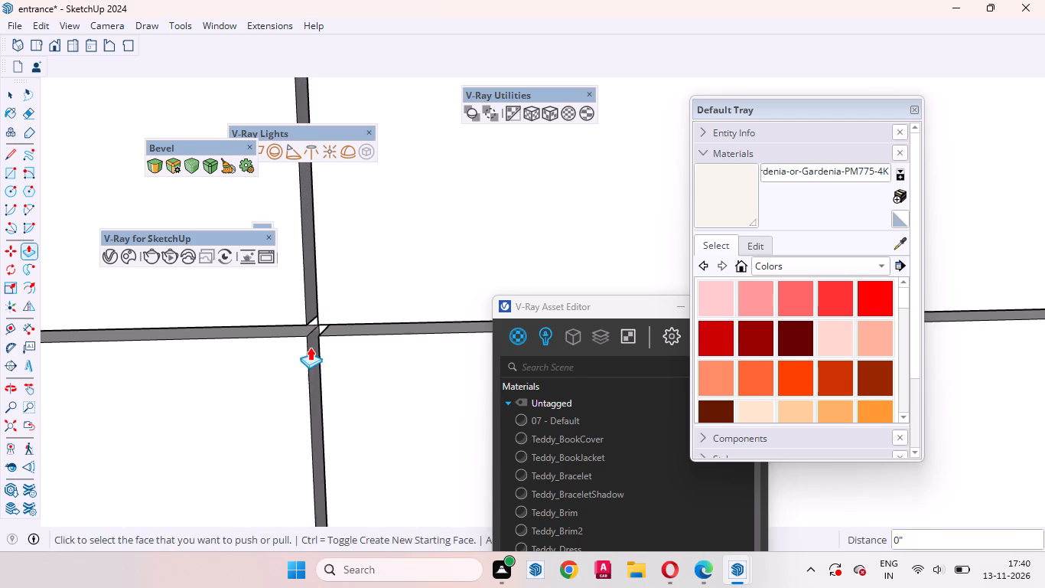
pyautogui.press('space')
pyautogui.scroll(-20, 370, 308)
pyautogui.scroll(-5, 370, 308)
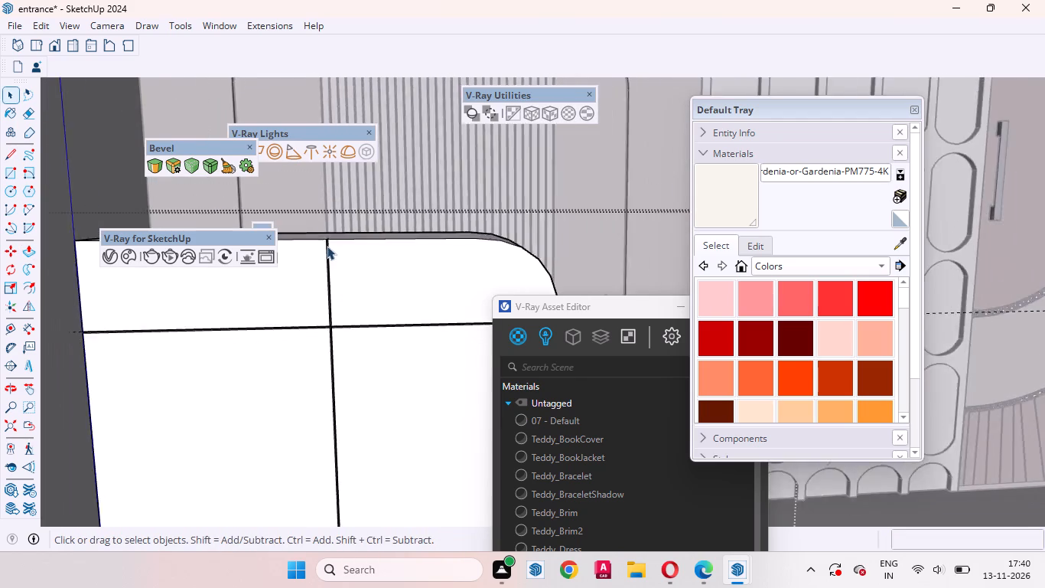
# Offset the outline of the taller section's rounded-corner top drawer front inward by 12 mm.
pyautogui.scroll(-7, 327, 246)
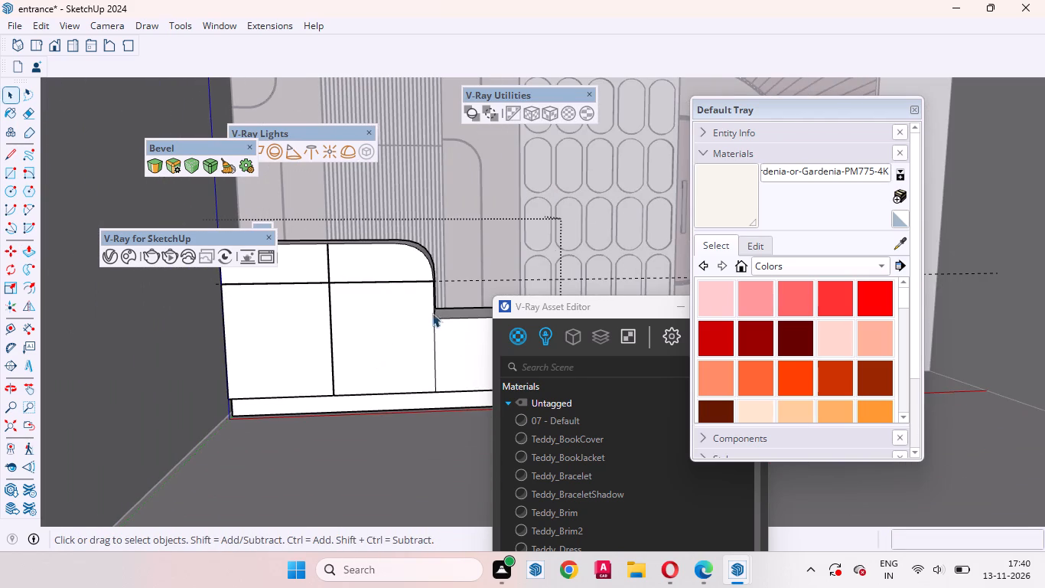
pyautogui.scroll(3, 424, 299)
pyautogui.click(389, 250)
pyautogui.scroll(-2, 467, 297)
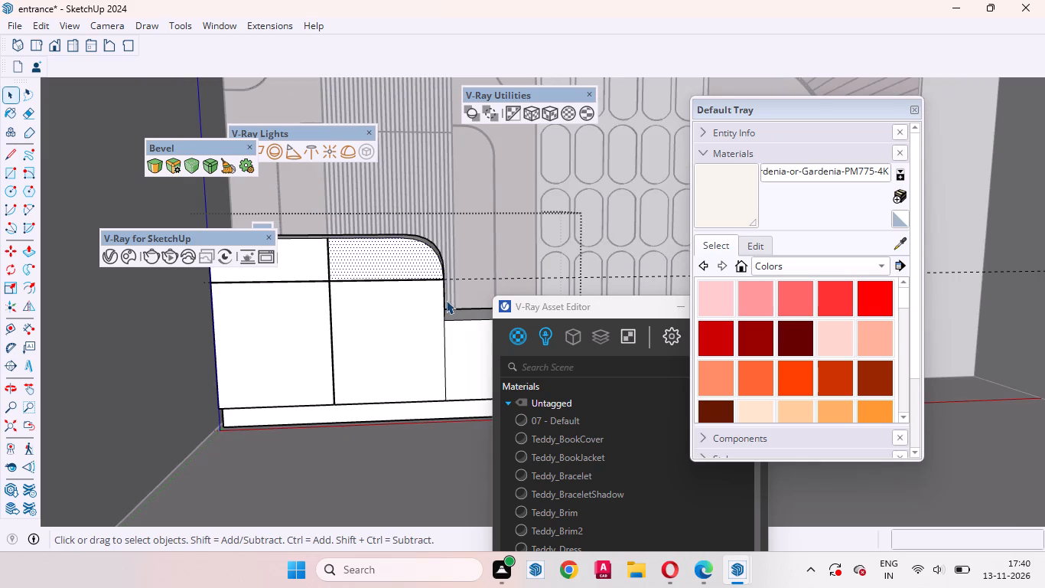
pyautogui.press('f')
pyautogui.scroll(6, 379, 276)
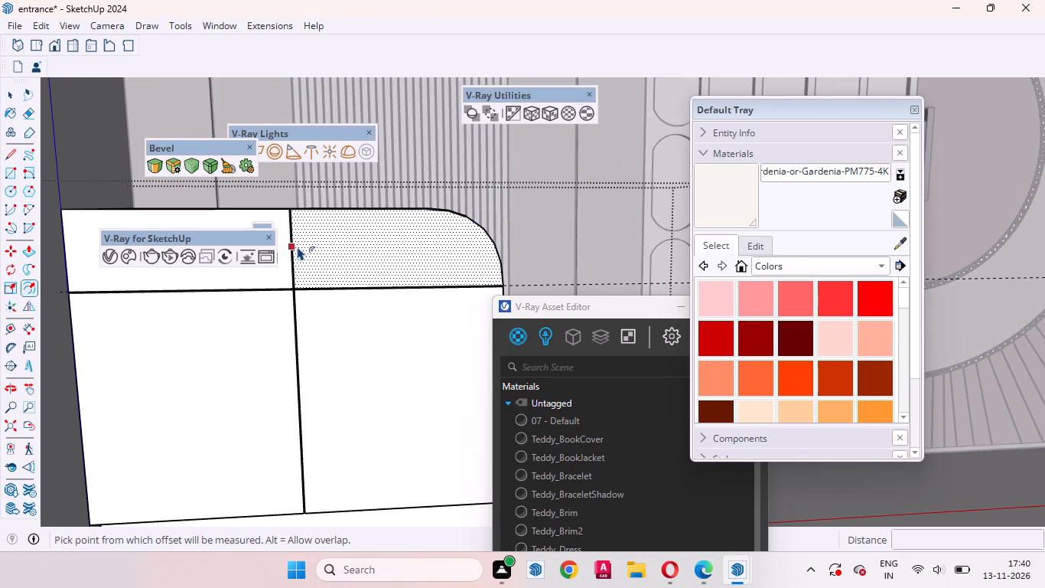
pyautogui.click(298, 247)
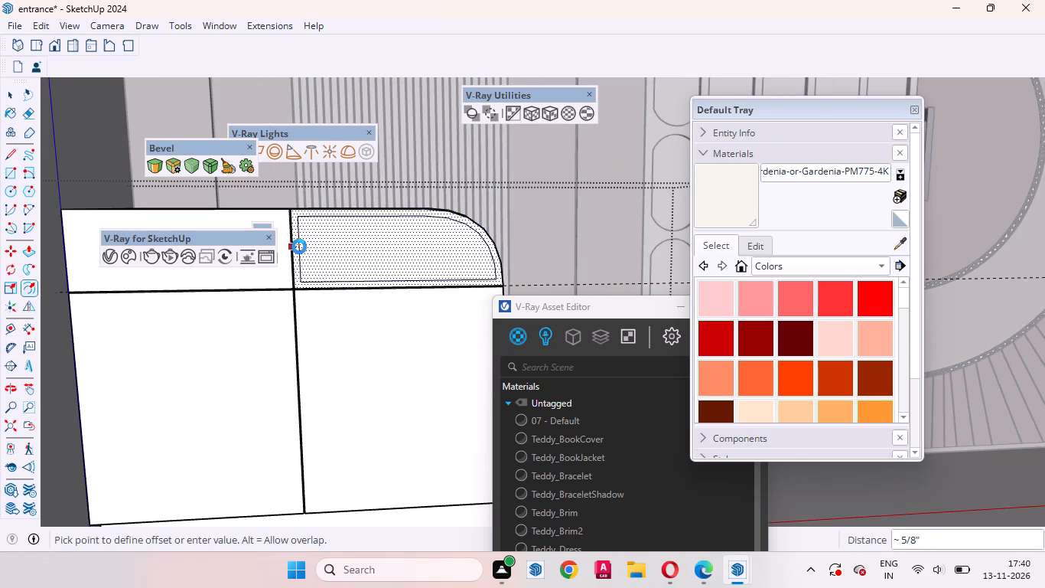
pyautogui.press('1')
pyautogui.press('2')
pyautogui.write('mm')
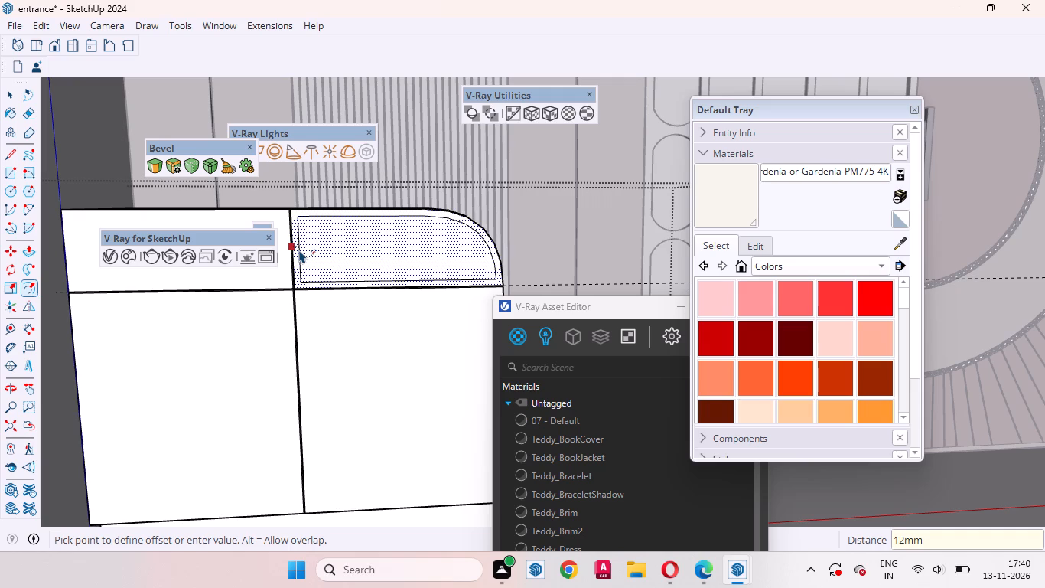
pyautogui.press('Return')
pyautogui.press('space')
# Repeat the 12 mm inward offset on the adjacent rectangular top drawer front.
pyautogui.scroll(-7, 490, 283)
pyautogui.click(386, 256)
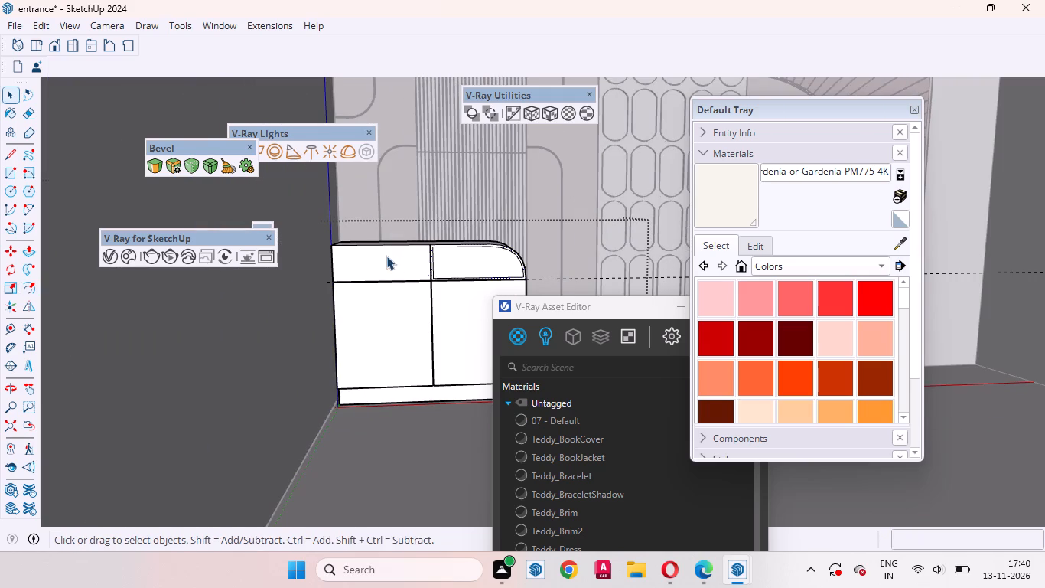
pyautogui.press('f')
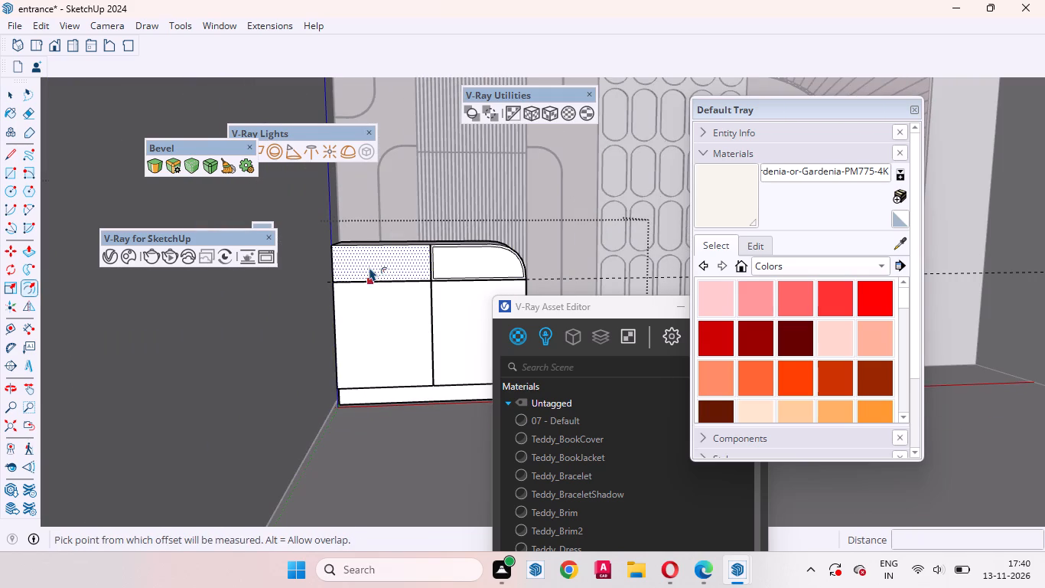
pyautogui.doubleClick(369, 267)
pyautogui.press('space')
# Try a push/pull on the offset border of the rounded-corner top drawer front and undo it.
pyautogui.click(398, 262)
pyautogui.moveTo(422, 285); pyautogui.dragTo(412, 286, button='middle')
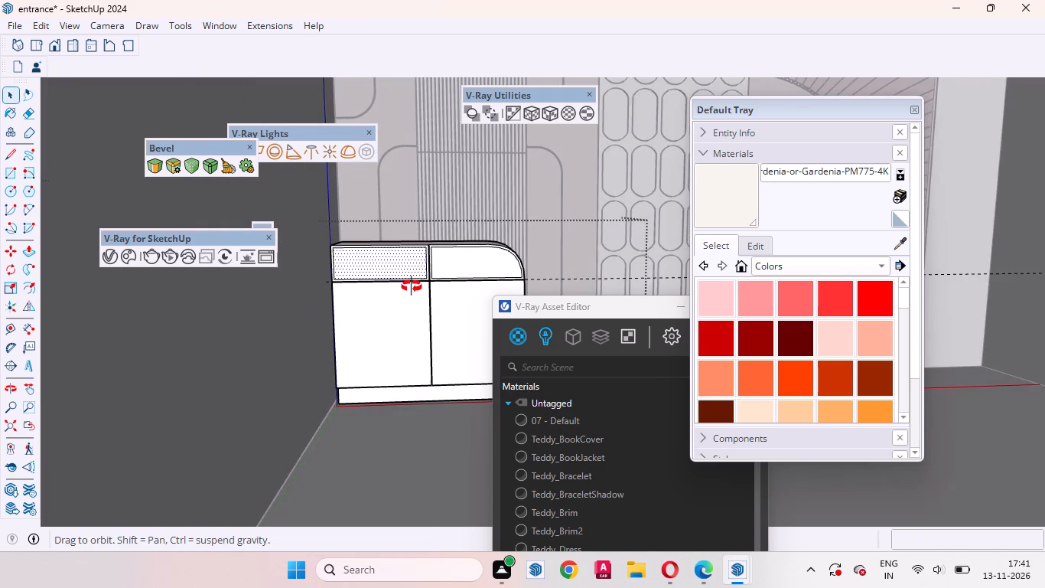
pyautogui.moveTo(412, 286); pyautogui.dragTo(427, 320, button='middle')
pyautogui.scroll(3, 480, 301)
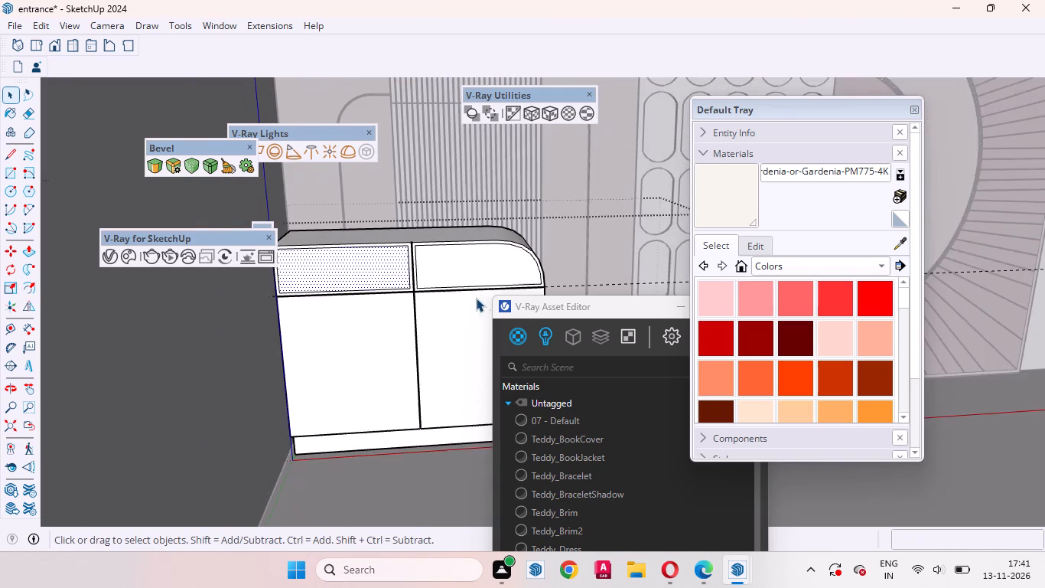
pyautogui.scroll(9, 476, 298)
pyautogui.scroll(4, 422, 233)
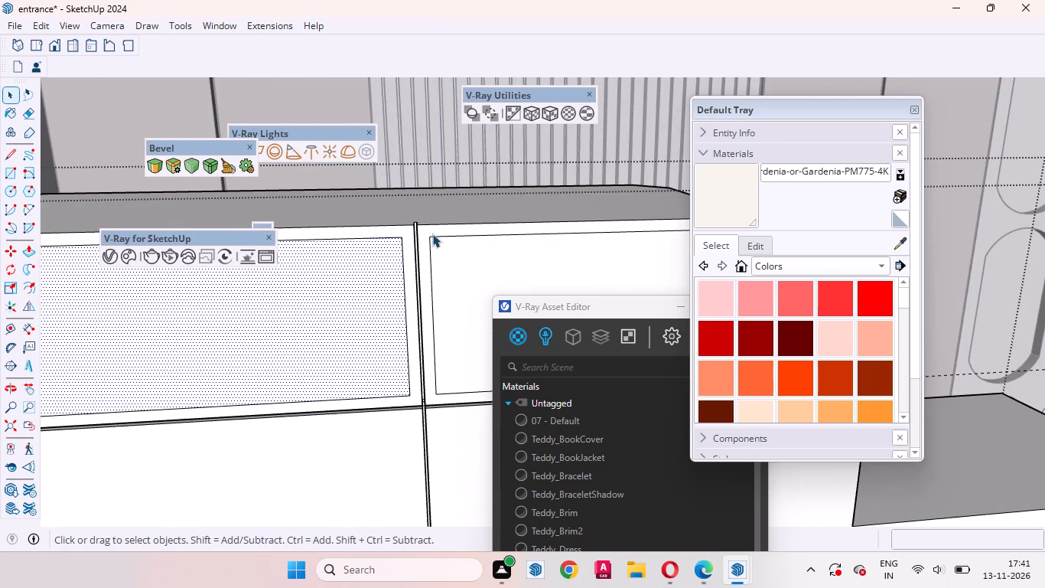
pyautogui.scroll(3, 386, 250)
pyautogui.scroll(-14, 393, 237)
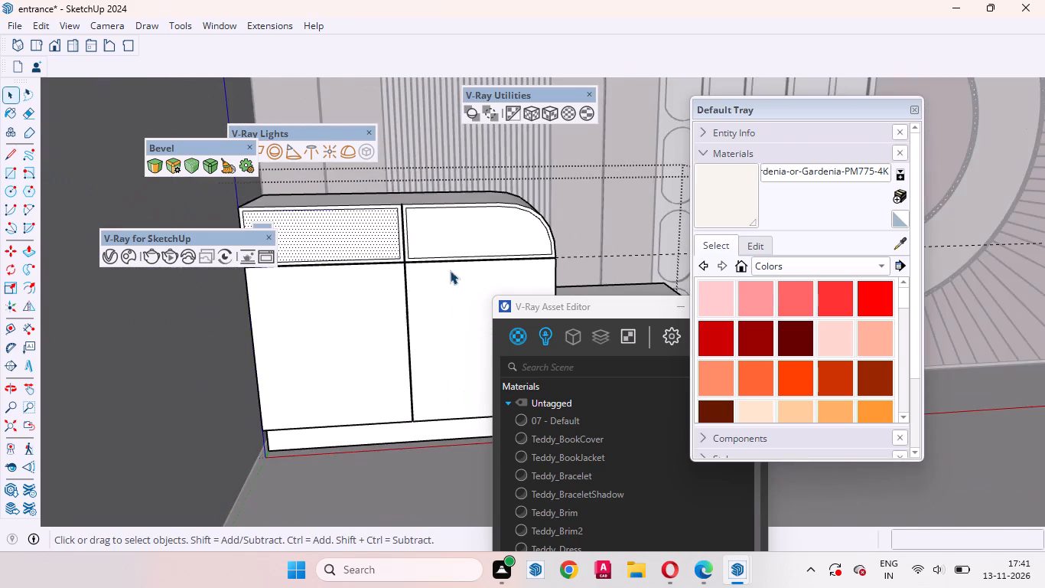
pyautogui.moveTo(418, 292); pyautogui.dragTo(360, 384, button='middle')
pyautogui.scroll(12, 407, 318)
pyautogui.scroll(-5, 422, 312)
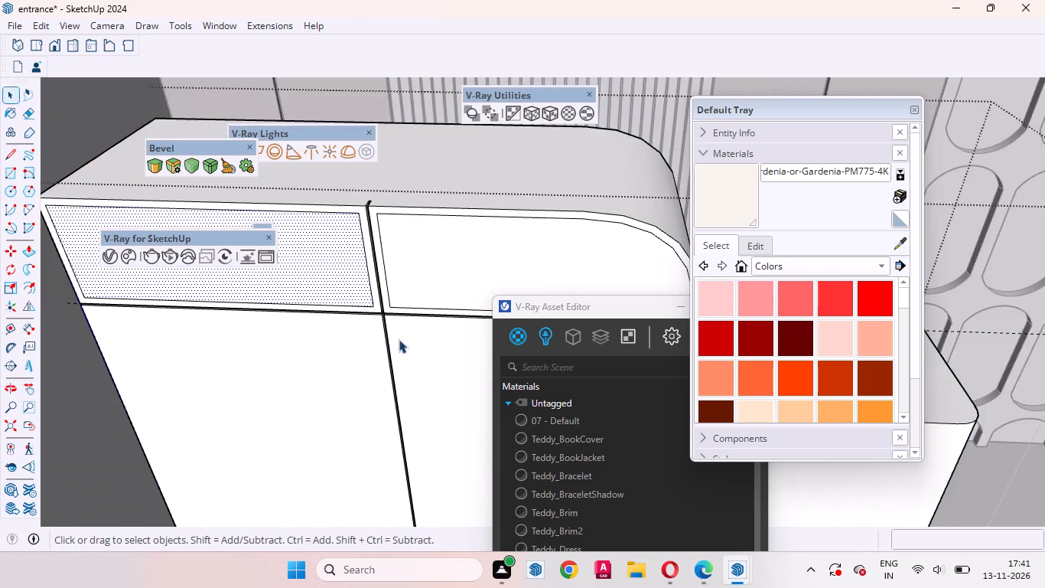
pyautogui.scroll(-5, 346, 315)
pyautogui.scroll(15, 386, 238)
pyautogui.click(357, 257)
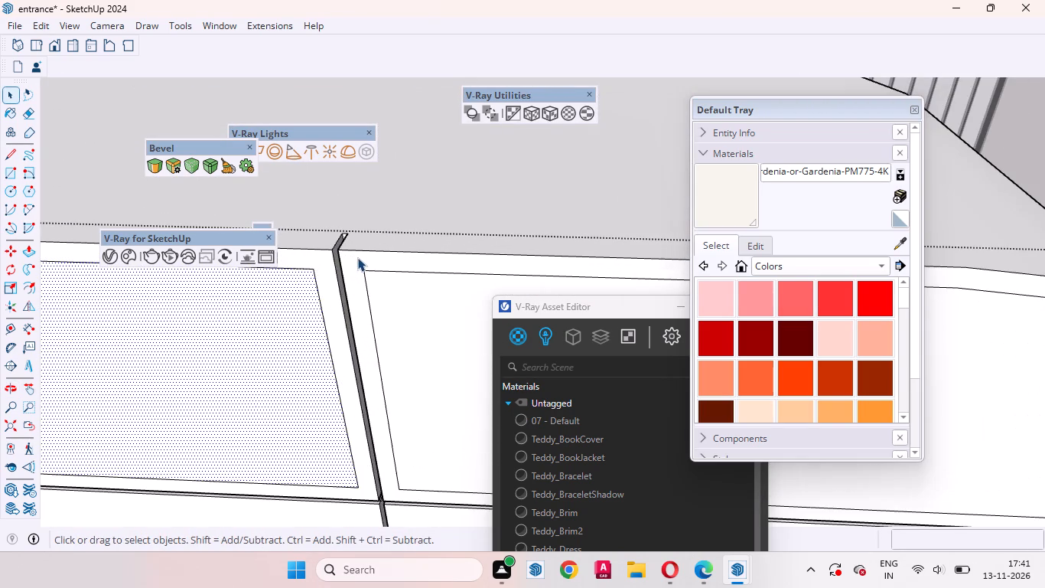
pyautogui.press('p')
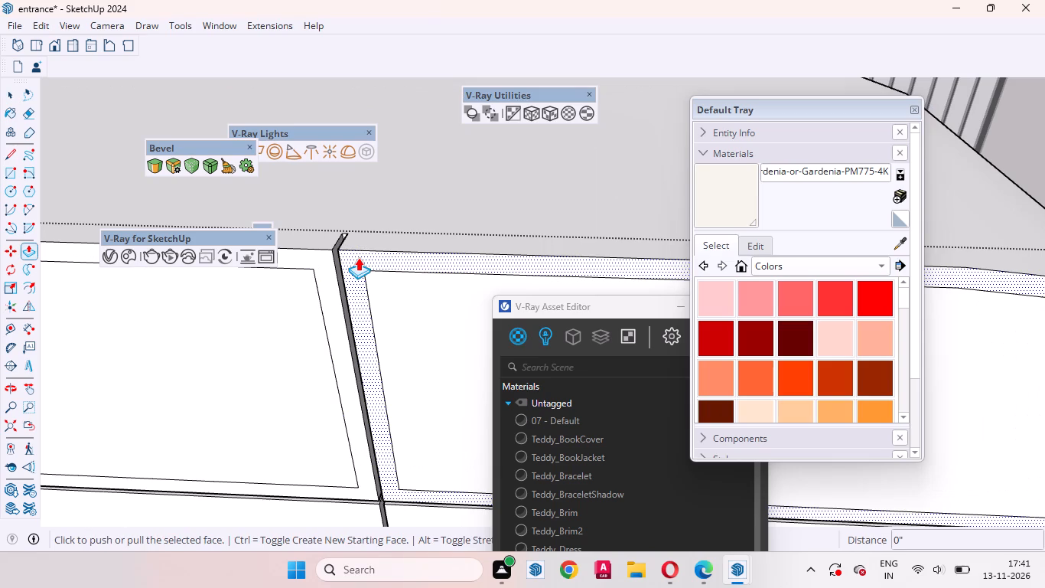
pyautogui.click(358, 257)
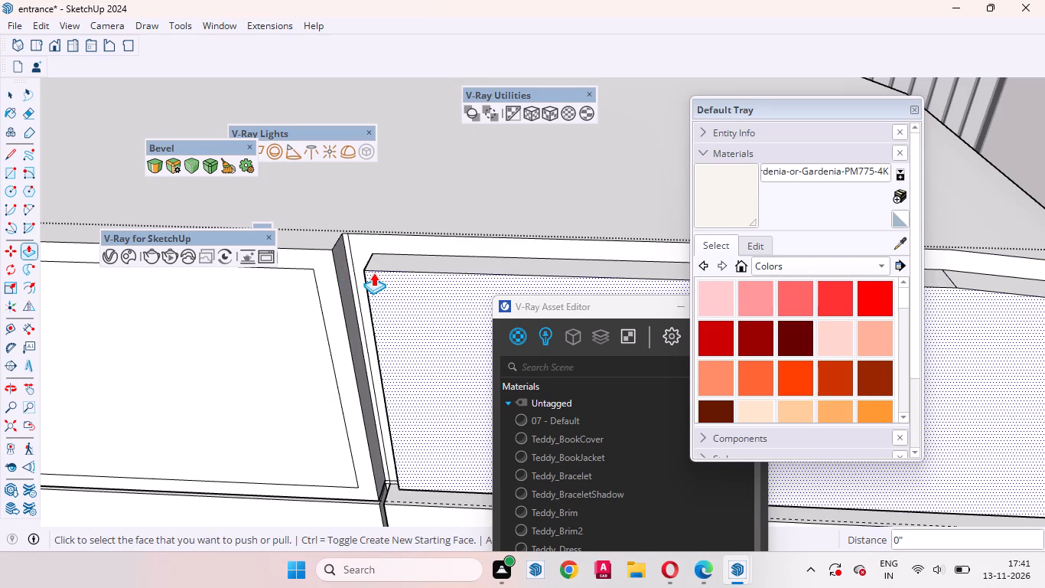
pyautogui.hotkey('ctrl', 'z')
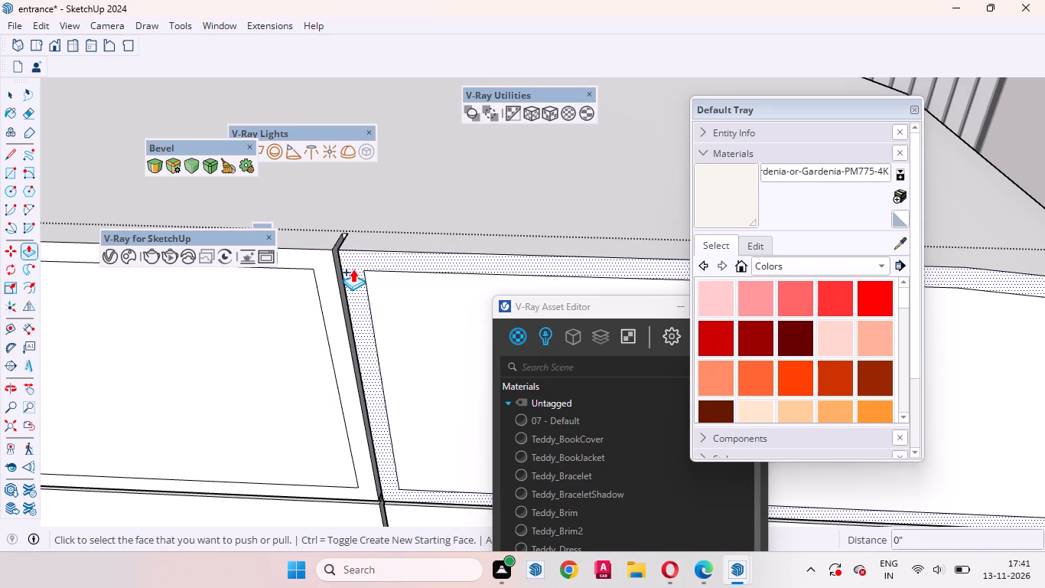
# Repeat the last push/pull distance on the offset borders of both top drawer fronts.
pyautogui.doubleClick(353, 269)
pyautogui.doubleClick(322, 262)
pyautogui.scroll(-3, 410, 225)
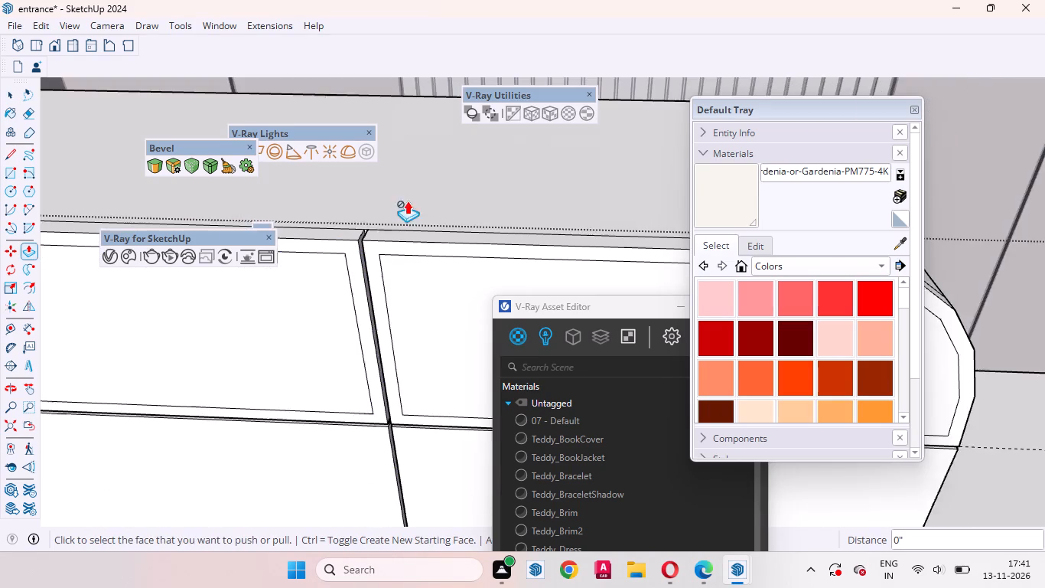
pyautogui.scroll(-18, 407, 201)
pyautogui.moveTo(359, 269); pyautogui.dragTo(312, 258, button='middle')
pyautogui.scroll(-4, 331, 237)
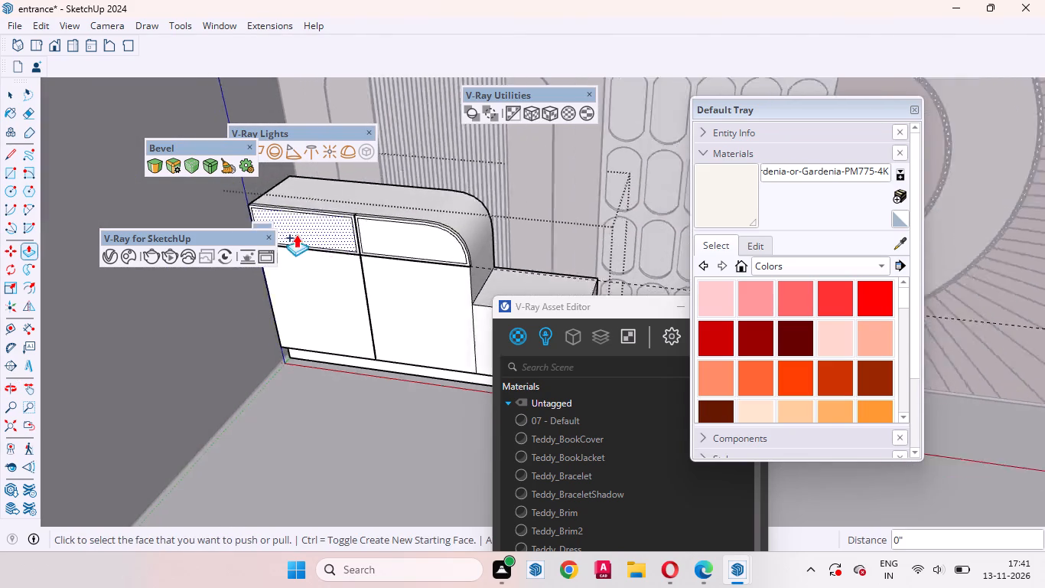
pyautogui.scroll(-1, 296, 234)
pyautogui.scroll(2, 412, 276)
pyautogui.doubleClick(410, 276)
pyautogui.scroll(2, 437, 296)
pyautogui.scroll(-5, 340, 261)
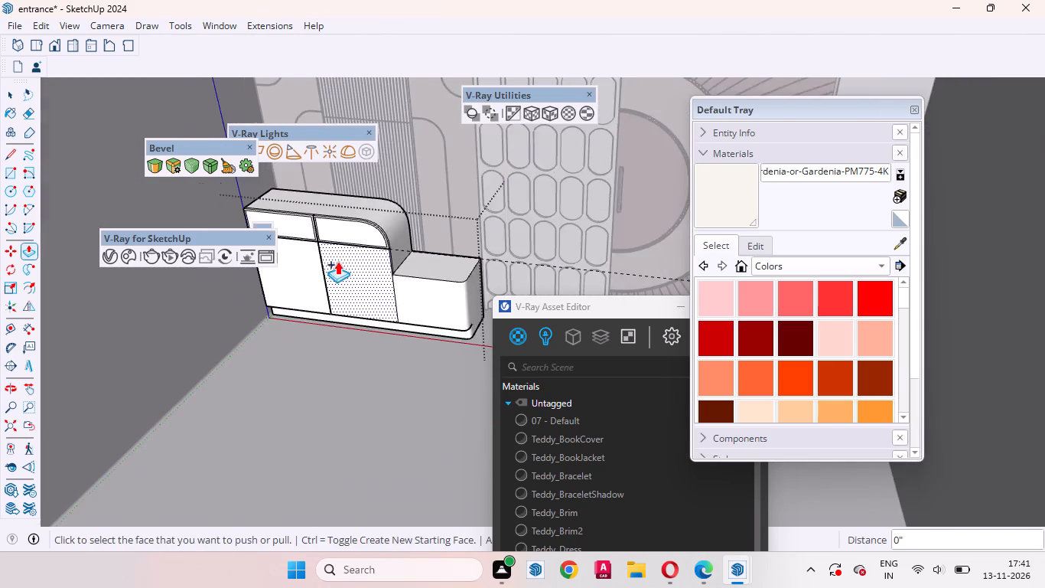
pyautogui.scroll(3, 445, 289)
pyautogui.press('space')
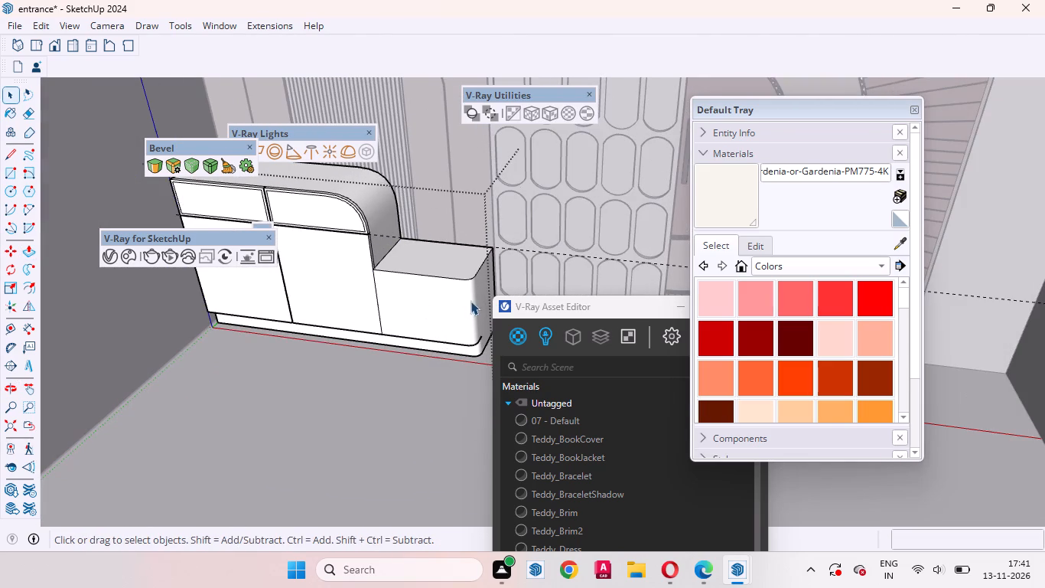
# Draw a vertical line about 1' 3" long separating the lower section's flat front from its rounded corner, and select the flat front face.
pyautogui.scroll(-3, 474, 304)
pyautogui.moveTo(488, 317); pyautogui.dragTo(499, 272, button='middle')
pyautogui.click(432, 298)
pyautogui.scroll(-2, 399, 240)
pyautogui.scroll(1, 399, 240)
pyautogui.scroll(-1, 399, 238)
pyautogui.scroll(3, 452, 320)
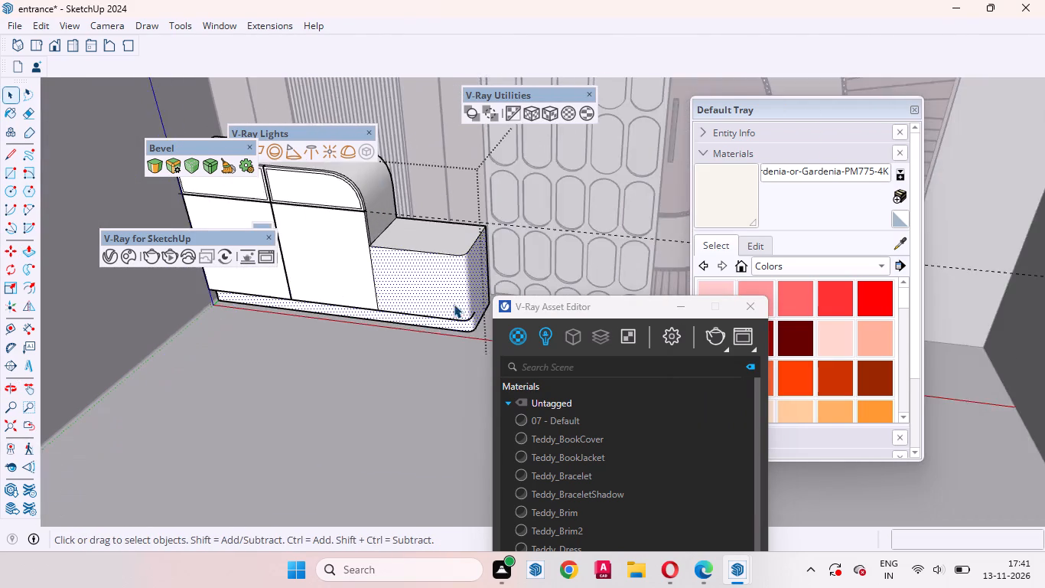
pyautogui.scroll(4, 454, 304)
pyautogui.press('l')
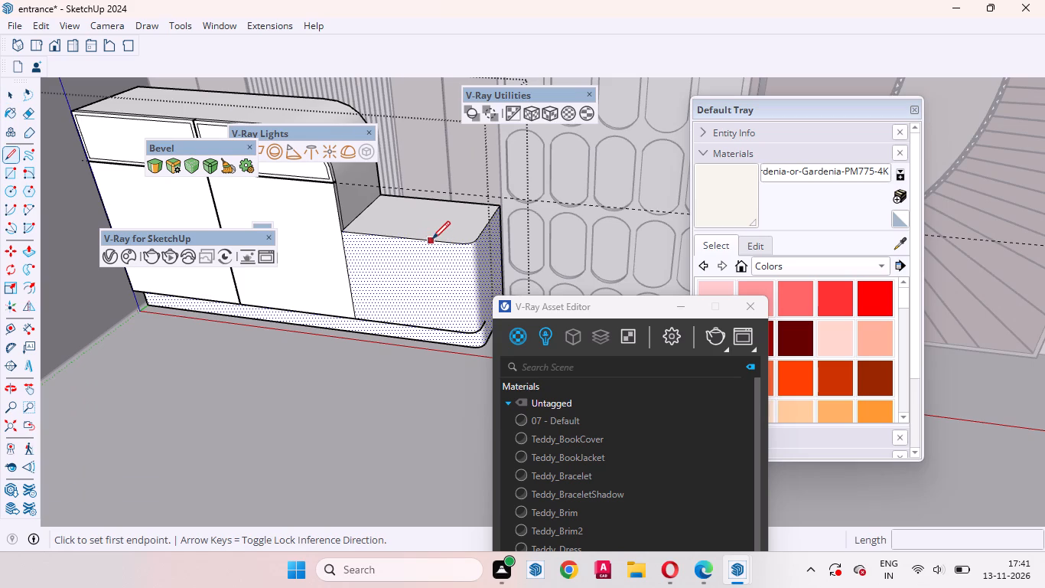
pyautogui.click(458, 246)
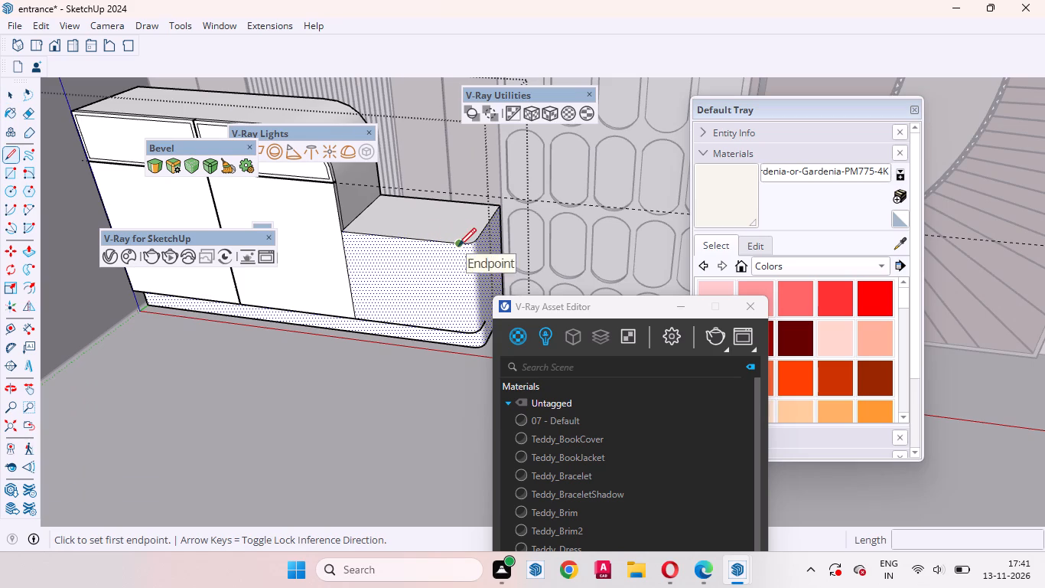
pyautogui.click(462, 335)
pyautogui.press('space')
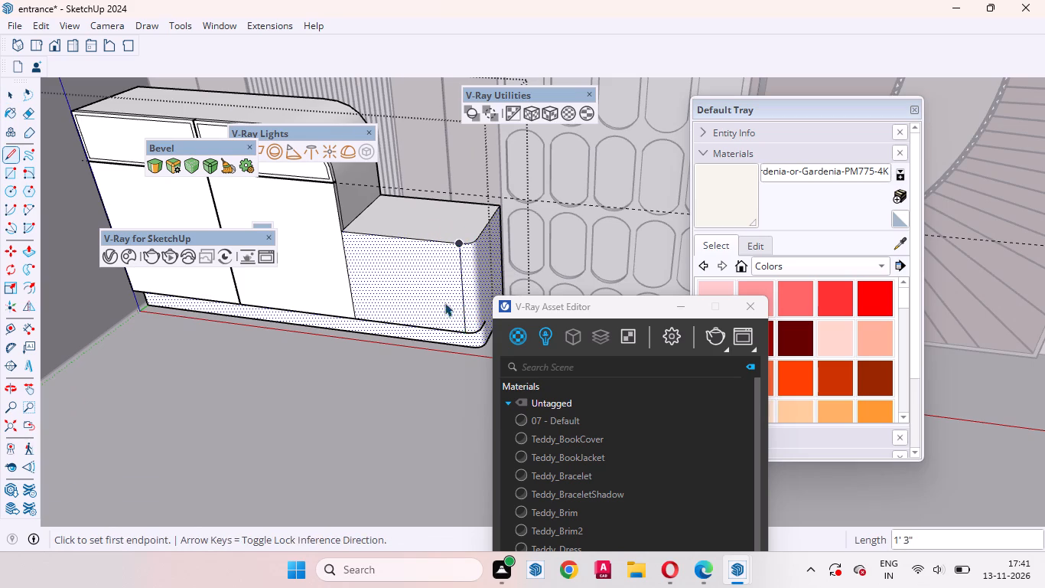
pyautogui.click(435, 297)
pyautogui.moveTo(411, 287); pyautogui.dragTo(502, 209, button='middle')
pyautogui.click(437, 273)
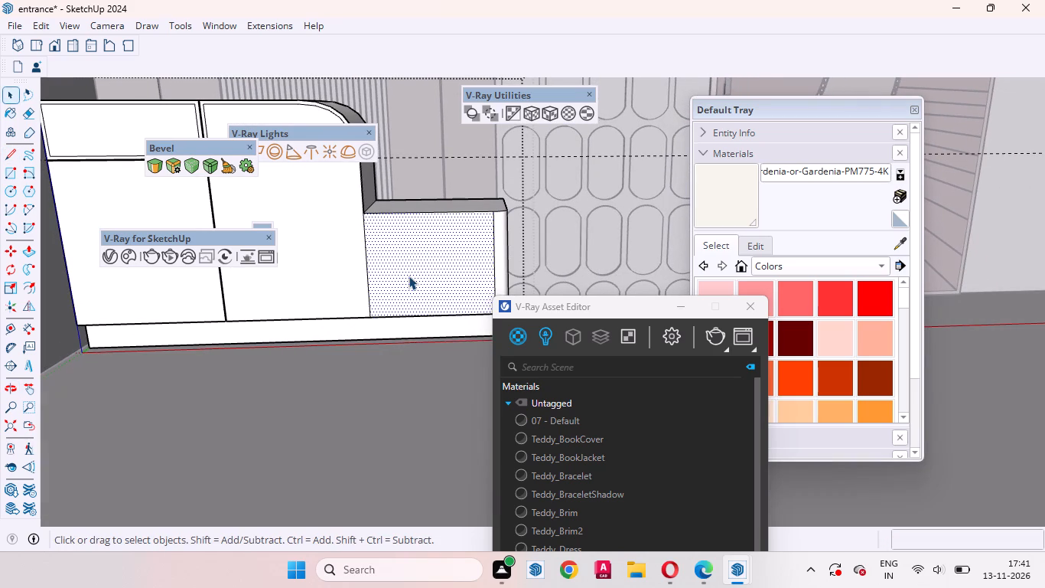
# Show the model's back edges and turn on the X-ray face style.
pyautogui.press('k')
pyautogui.scroll(-9, 381, 340)
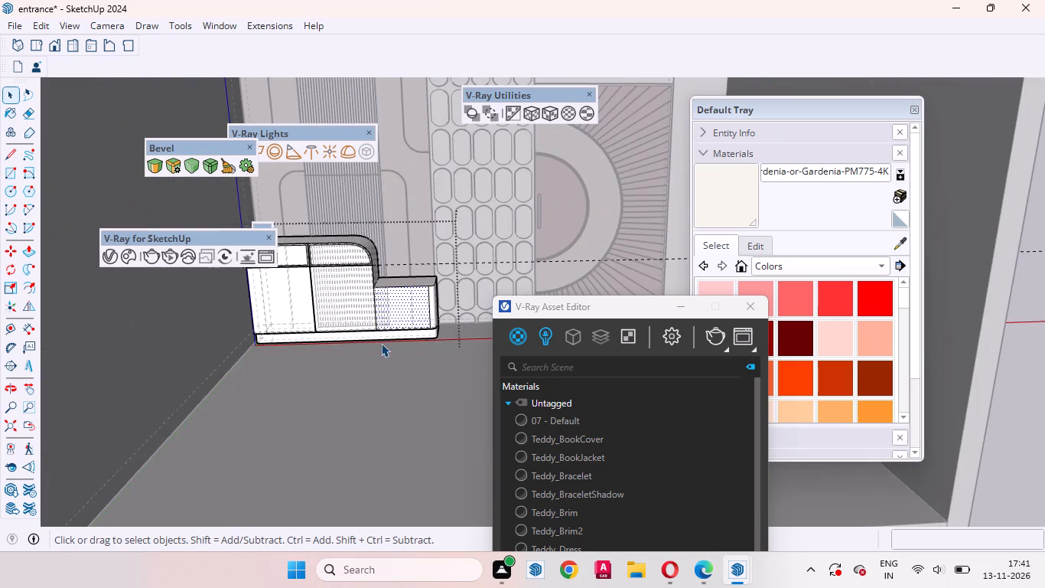
pyautogui.press('m')
pyautogui.press('space')
pyautogui.scroll(-3, 412, 388)
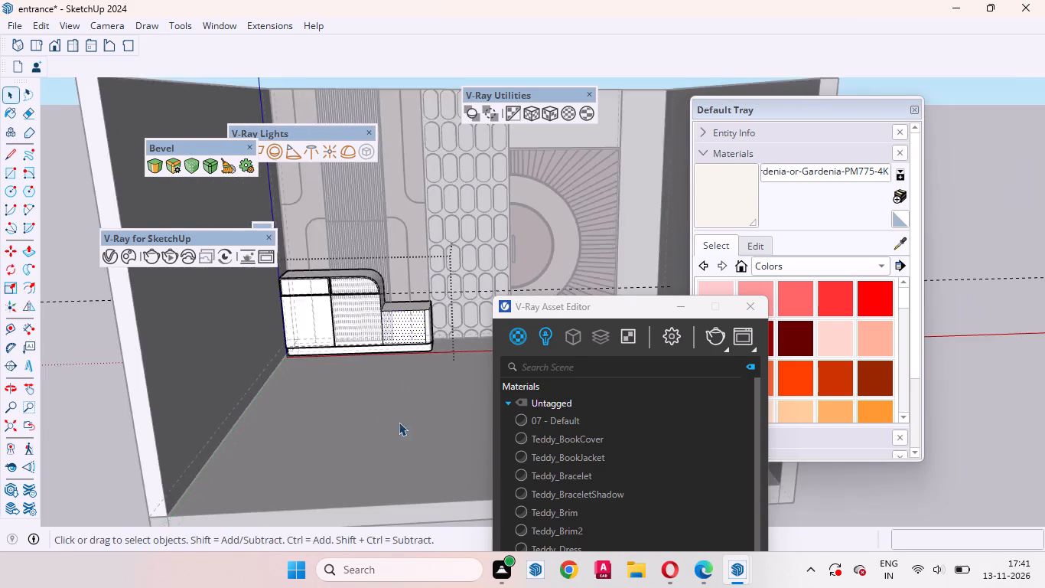
pyautogui.scroll(-6, 399, 422)
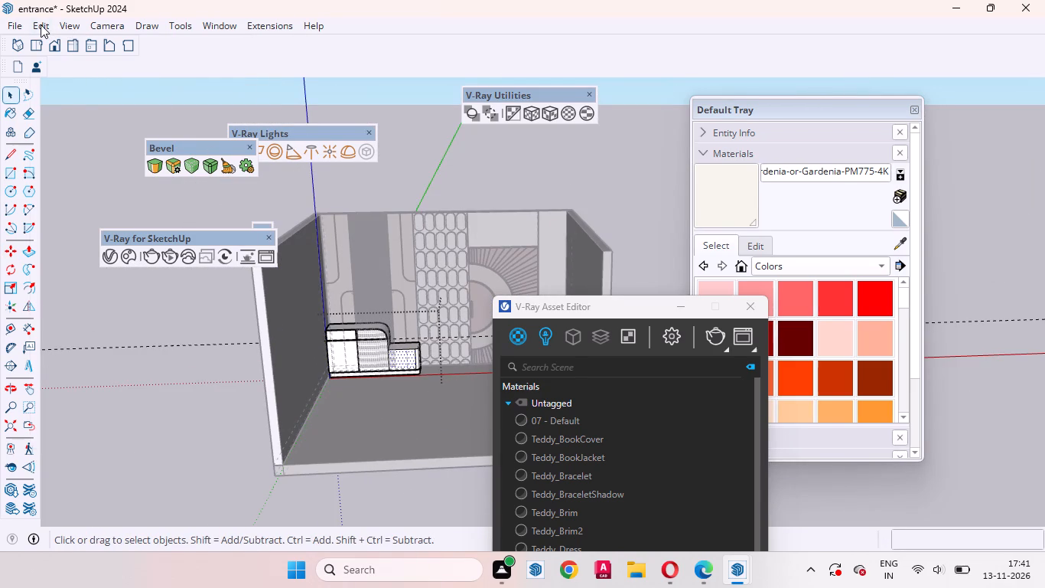
pyautogui.click(41, 24)
pyautogui.click(74, 22)
pyautogui.click(74, 26)
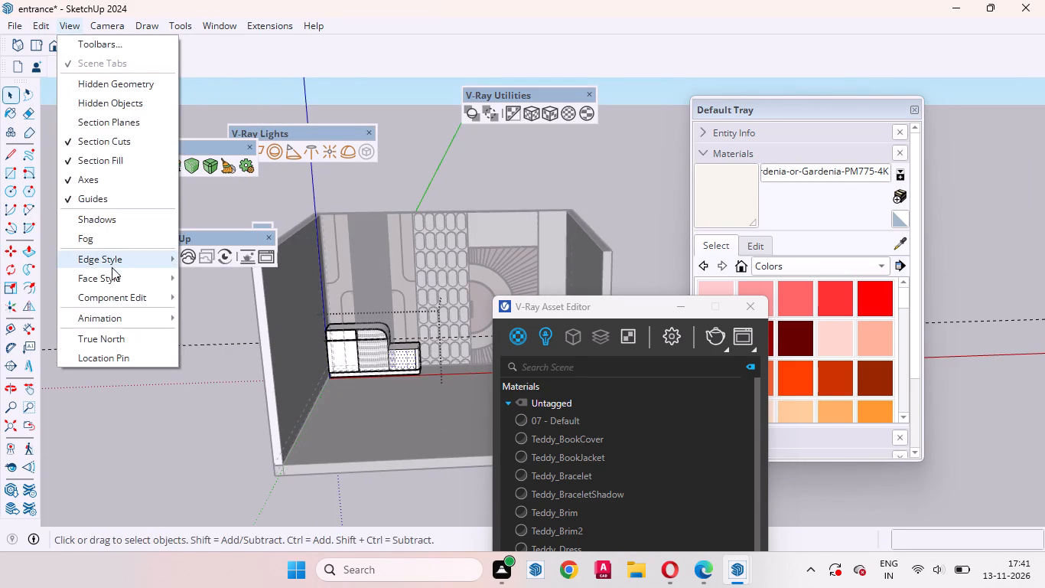
pyautogui.click(236, 372)
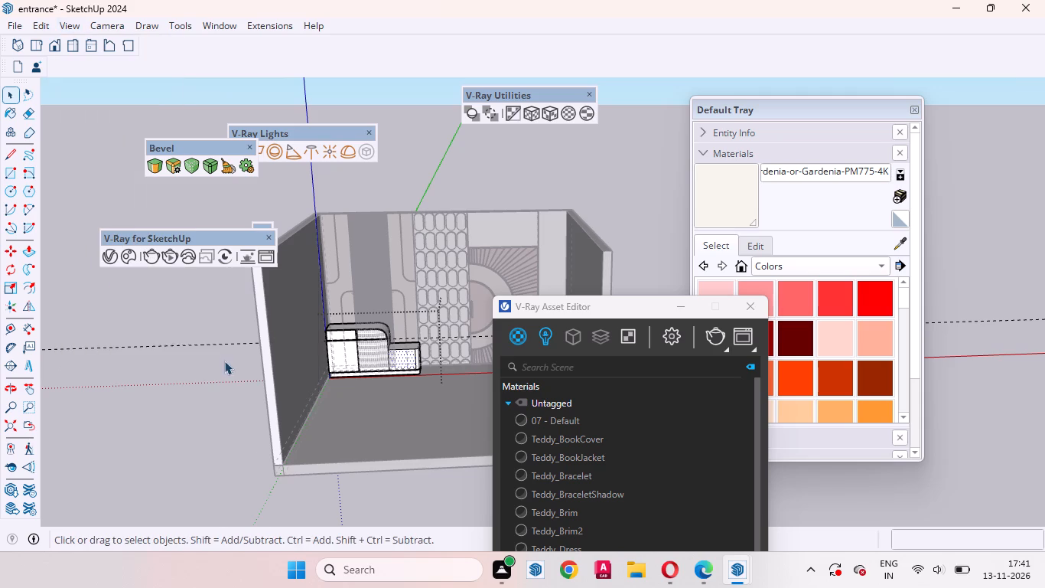
pyautogui.click(64, 24)
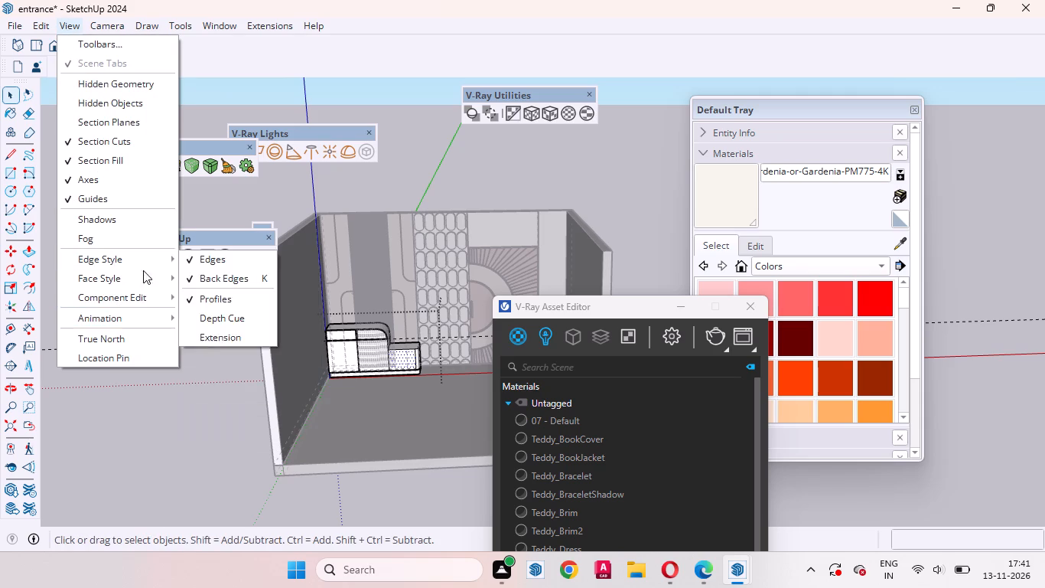
pyautogui.click(207, 280)
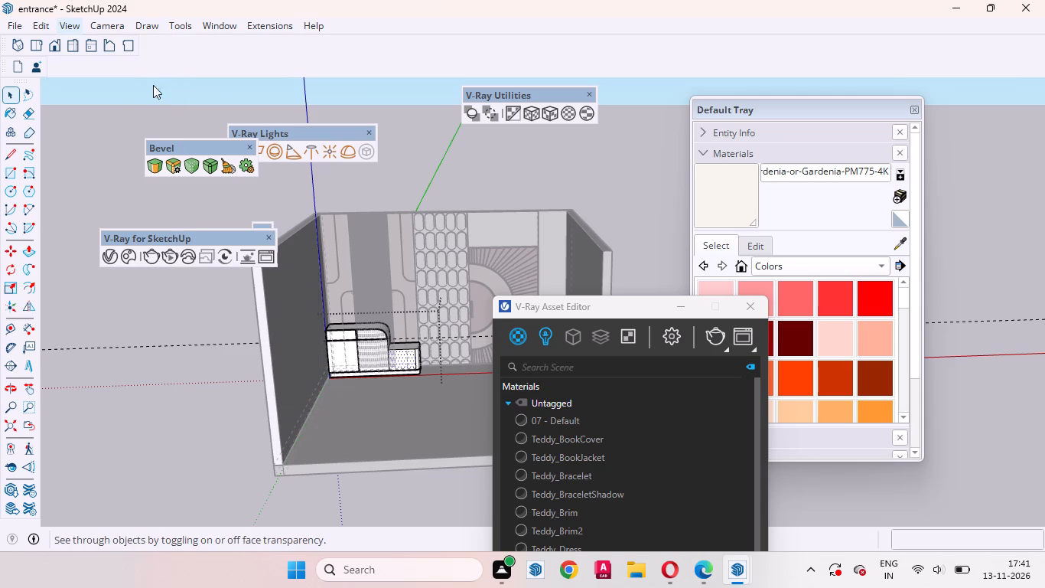
# Turn off the X-ray face style and set the model's face style to Shaded.
pyautogui.click(68, 21)
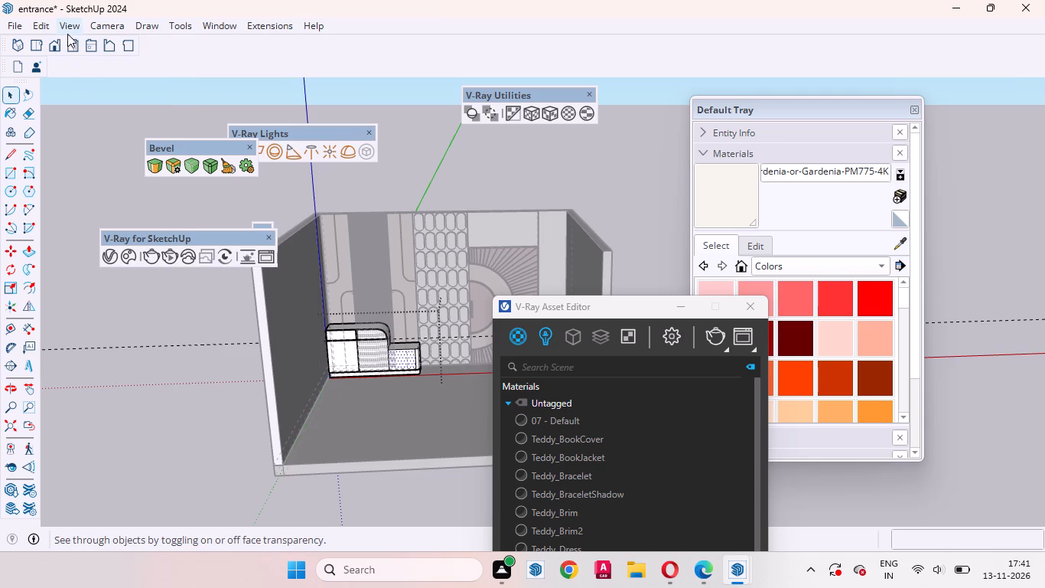
pyautogui.click(68, 24)
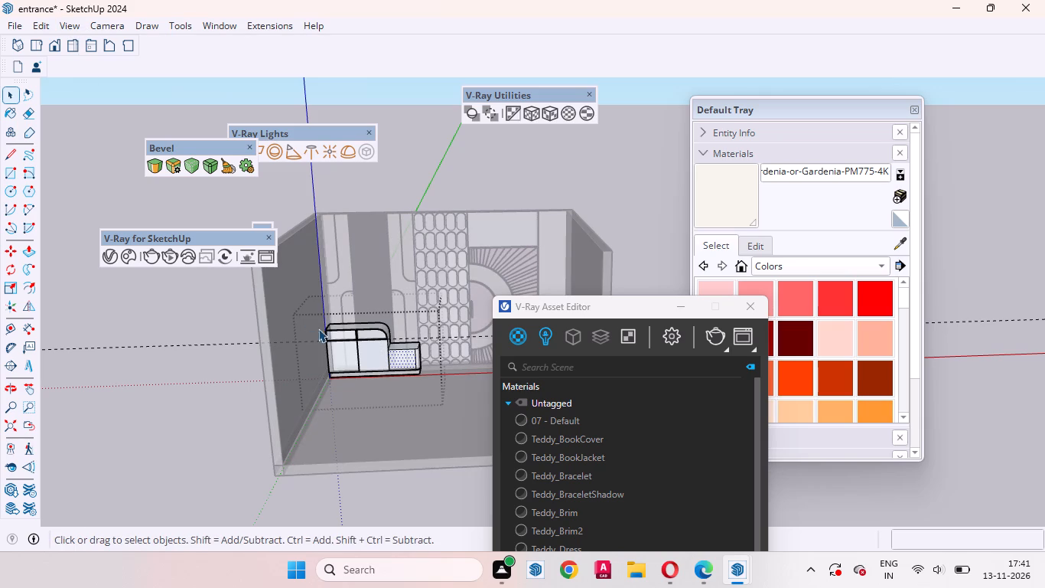
pyautogui.click(72, 24)
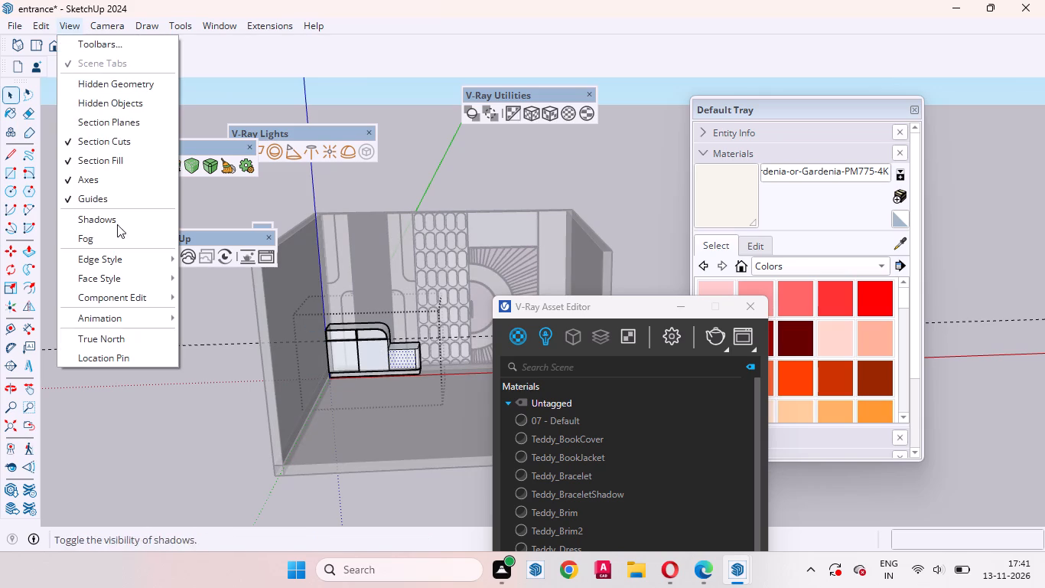
pyautogui.click(208, 284)
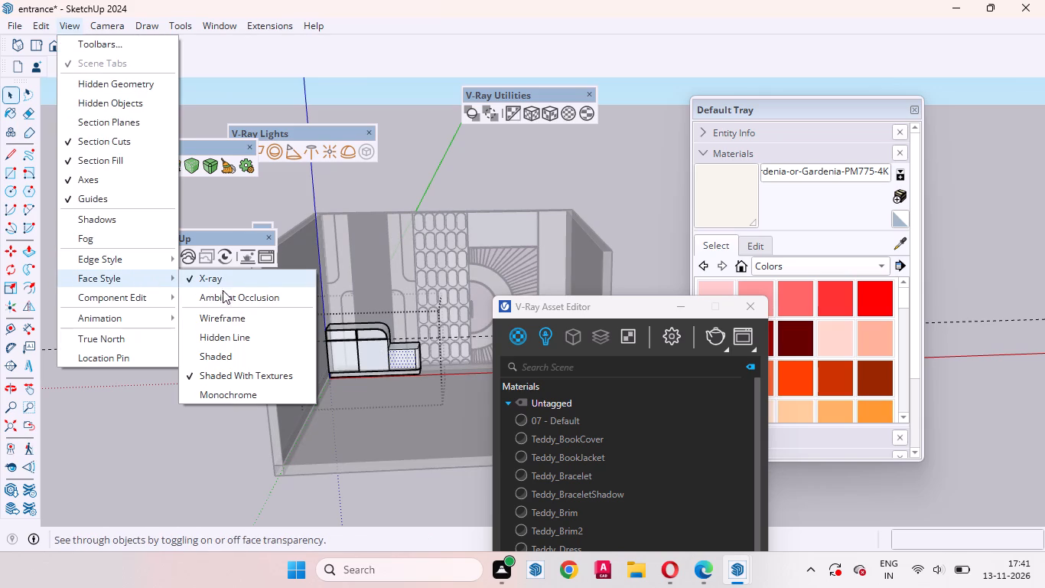
pyautogui.click(71, 25)
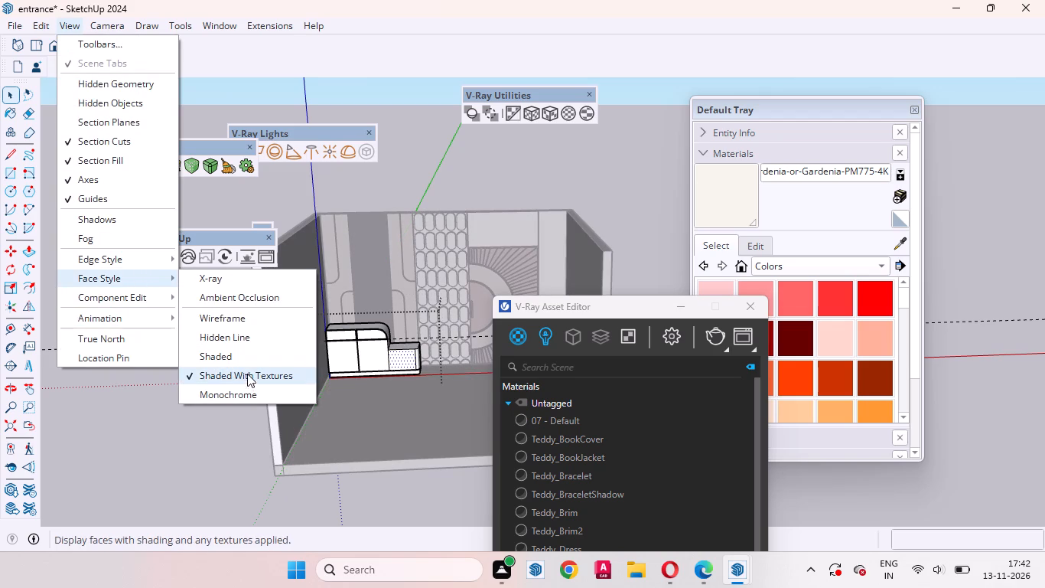
pyautogui.click(224, 359)
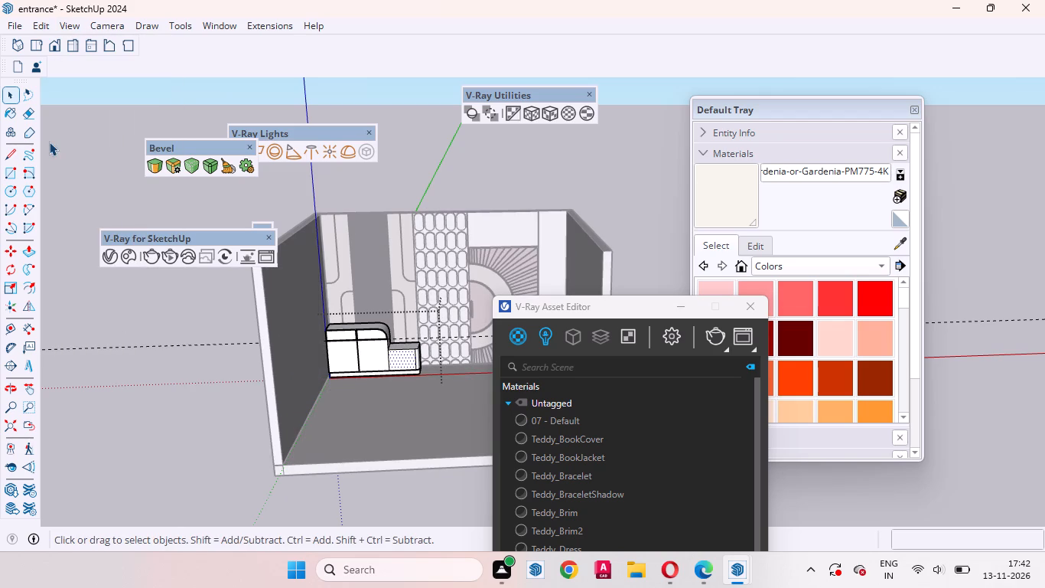
# Close the cabinet group and reopen it for editing, with the lower section's flat front face selected.
pyautogui.click(207, 410)
pyautogui.scroll(8, 353, 341)
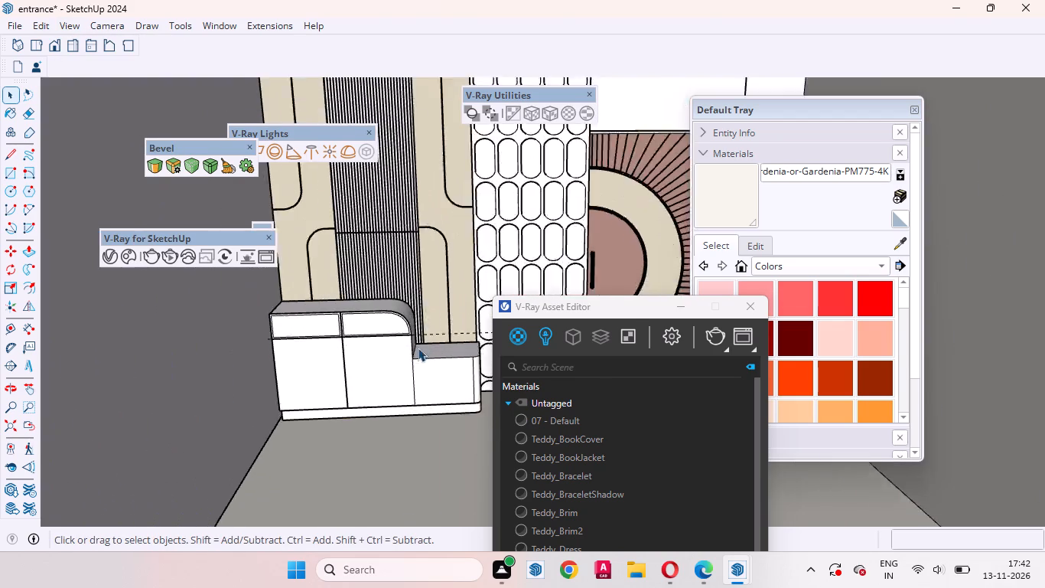
pyautogui.scroll(2, 418, 348)
pyautogui.scroll(-5, 241, 364)
pyautogui.scroll(8, 288, 371)
pyautogui.click(392, 394)
pyautogui.scroll(3, 422, 392)
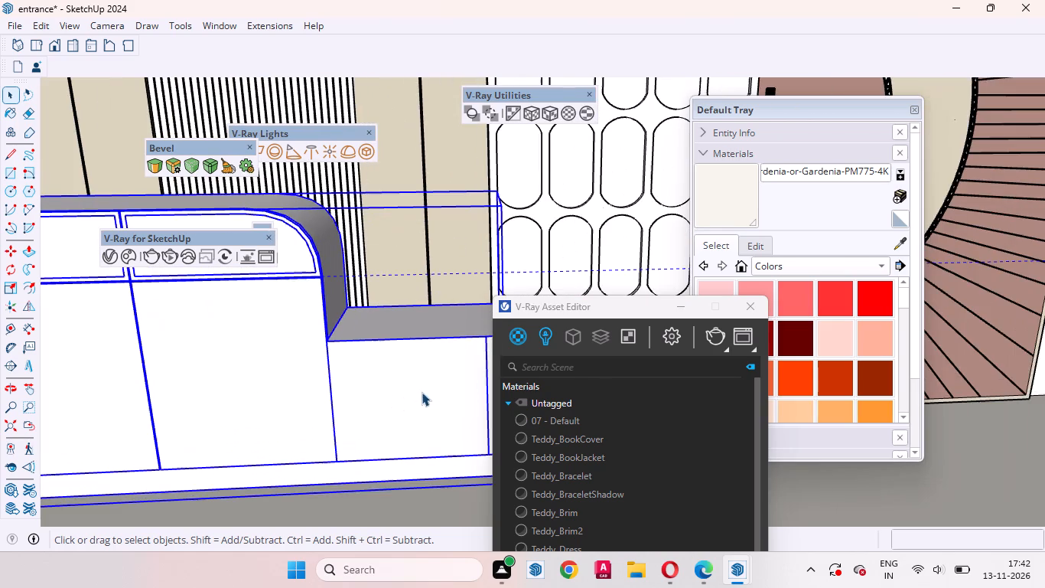
pyautogui.tripleClick(397, 395)
pyautogui.click(396, 403)
pyautogui.scroll(-3, 343, 398)
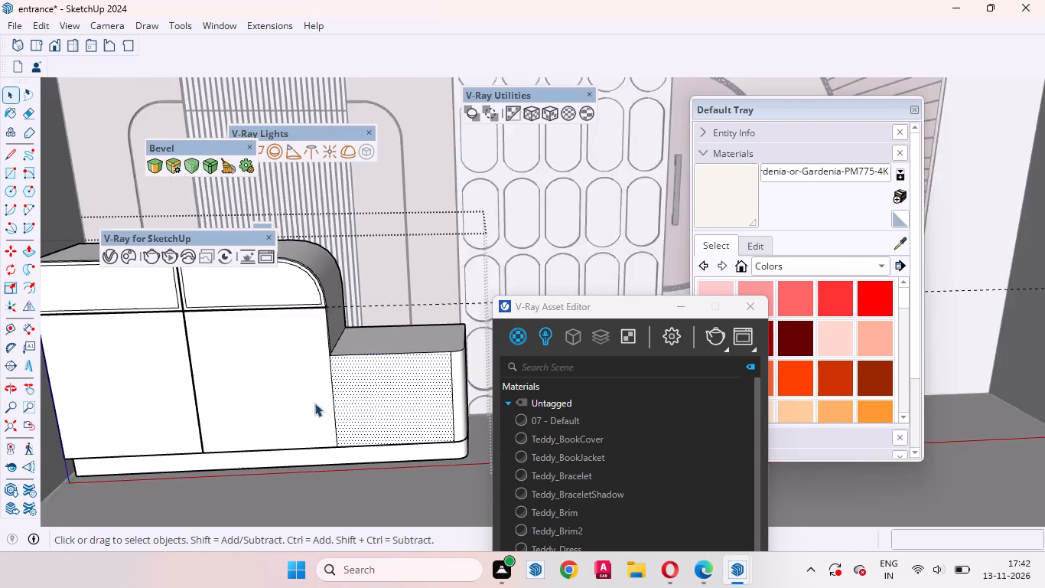
pyautogui.scroll(-1, 314, 403)
pyautogui.scroll(3, 411, 392)
pyautogui.click(411, 390)
pyautogui.moveTo(437, 392); pyautogui.dragTo(416, 407, button='middle')
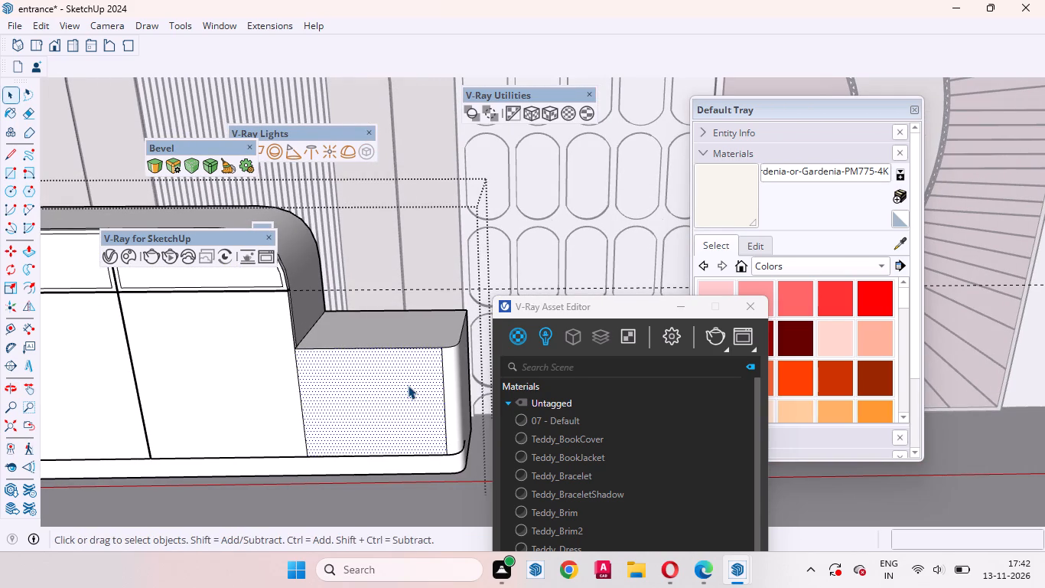
pyautogui.click(405, 384)
# Copy the vertical line beside the lower section's rounded corner 3 mm inward across the flat front.
pyautogui.scroll(2, 349, 384)
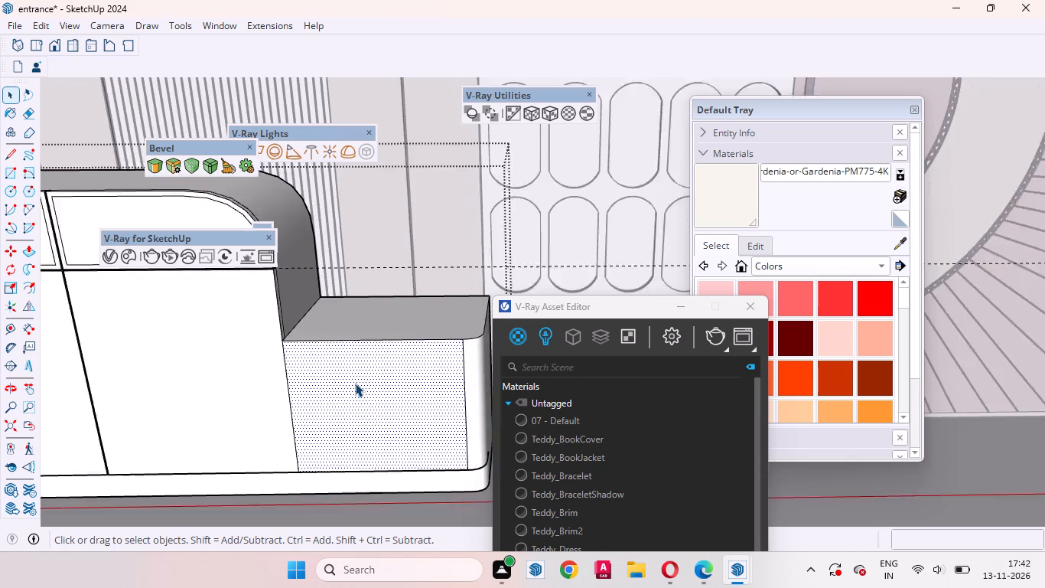
pyautogui.scroll(1, 355, 383)
pyautogui.click(475, 376)
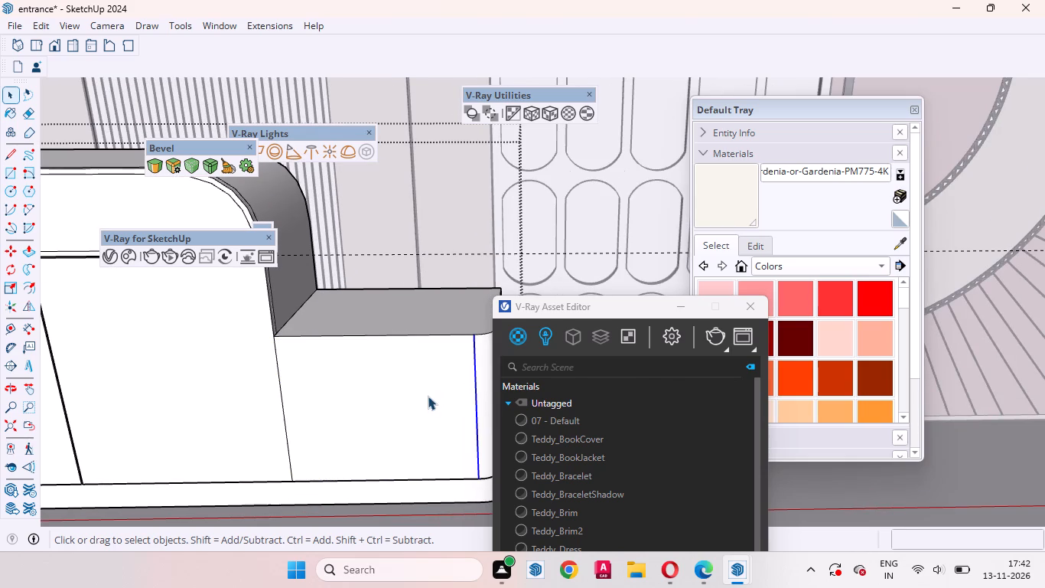
pyautogui.press('m')
pyautogui.click(428, 396)
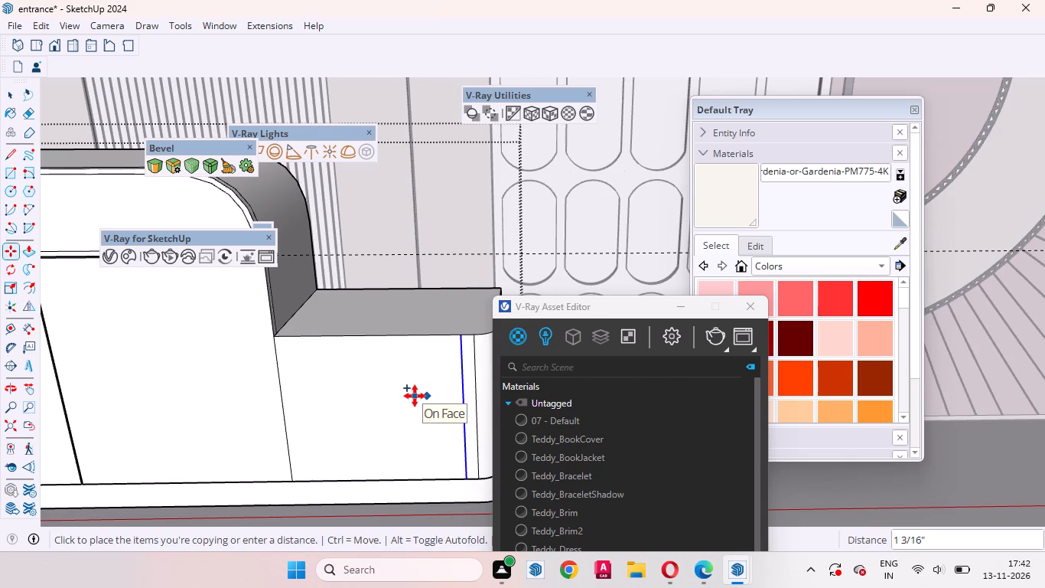
pyautogui.write('3mm')
pyautogui.press('Return')
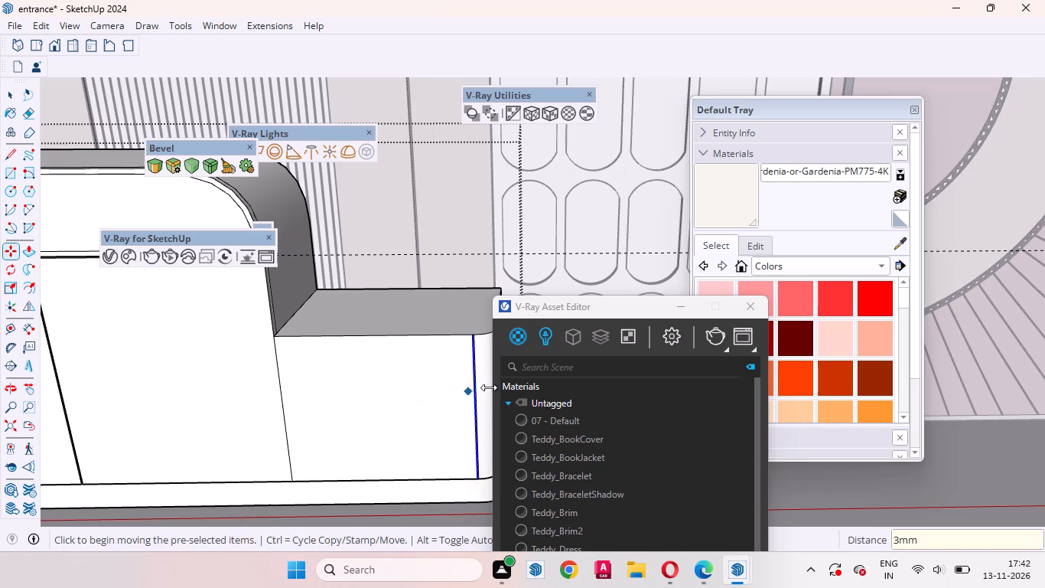
pyautogui.press('space')
# Repeat the last push/pull distance on the 3 mm strip beside the lower section's rounded corner.
pyautogui.scroll(19, 480, 309)
pyautogui.click(467, 346)
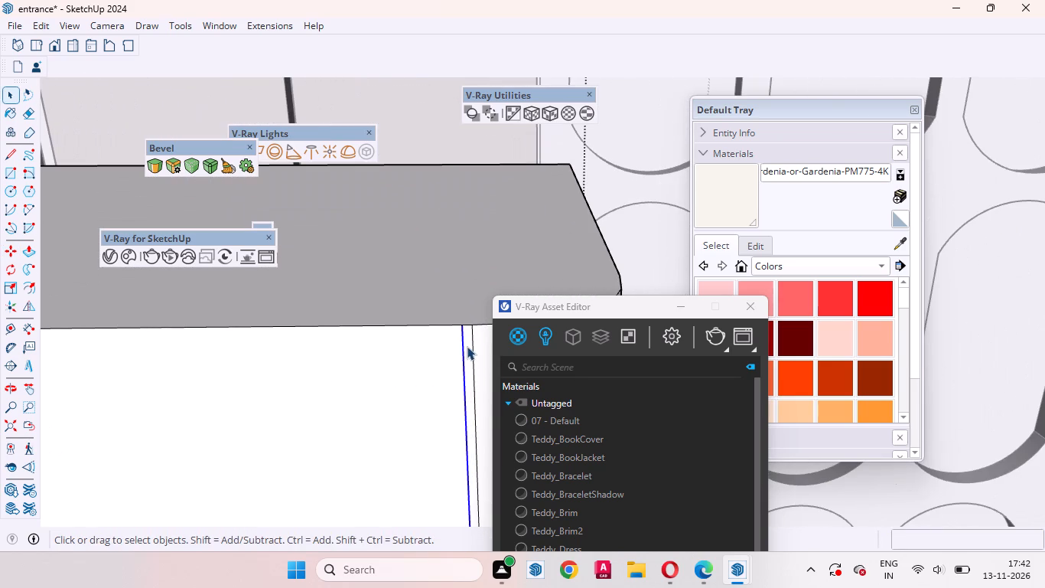
pyautogui.press('p')
pyautogui.doubleClick(468, 347)
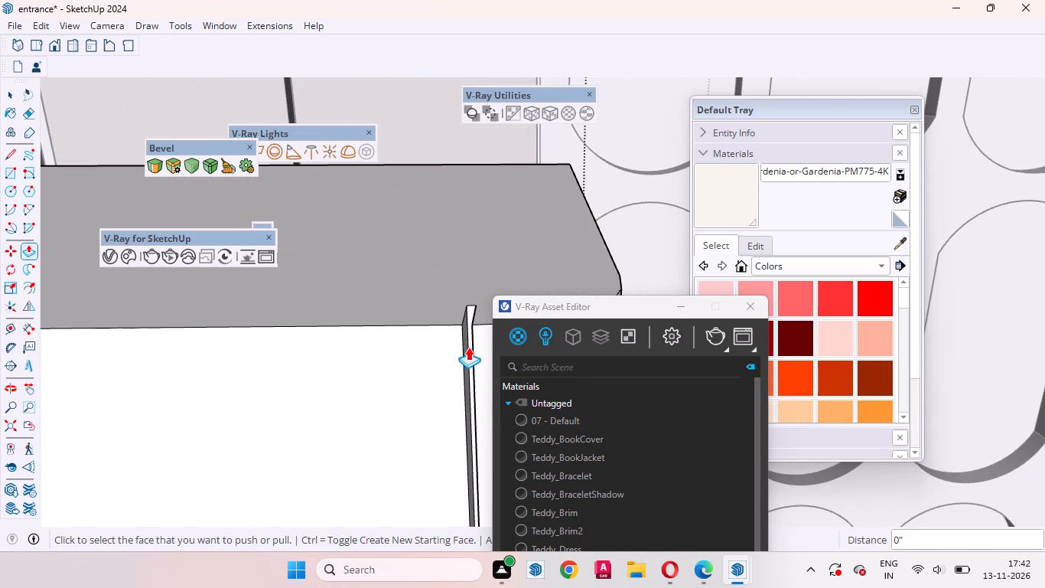
pyautogui.press('space')
# Copy the vertical edge between the tall and lower sections 3 mm across the lower section's front.
pyautogui.scroll(-20, 461, 237)
pyautogui.scroll(-1, 461, 237)
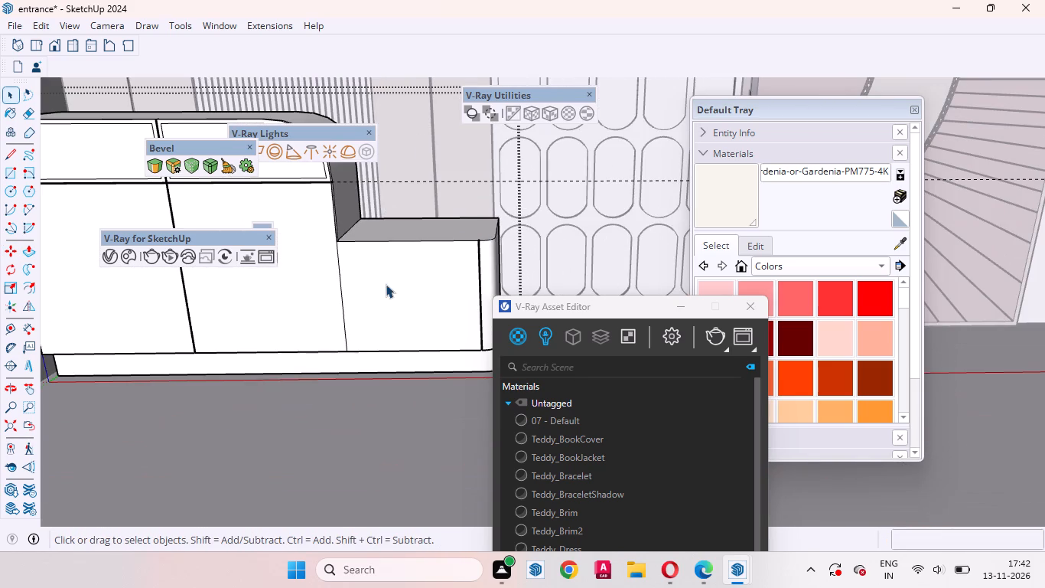
pyautogui.click(386, 284)
pyautogui.scroll(8, 343, 267)
pyautogui.click(337, 239)
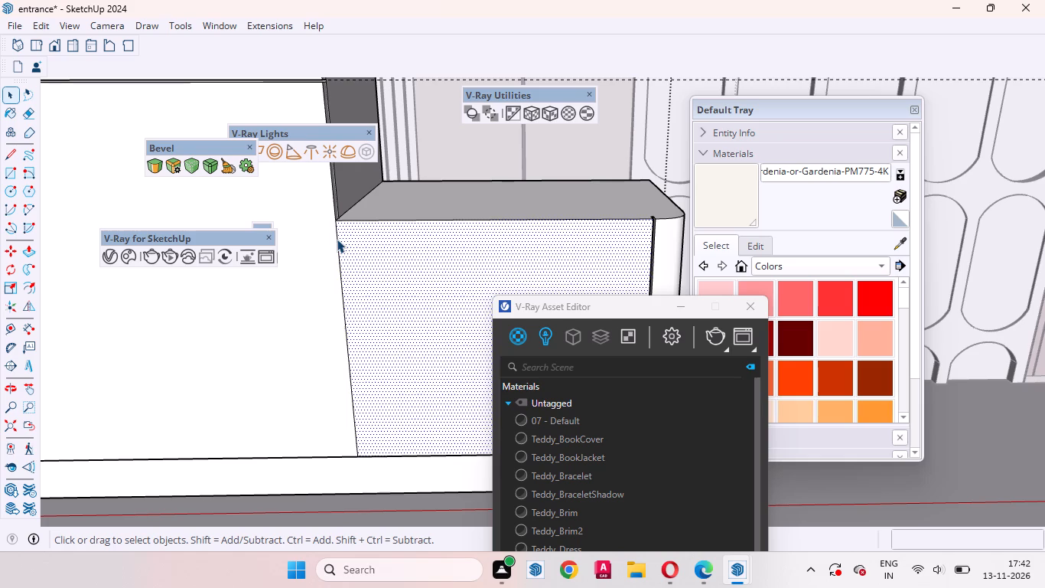
pyautogui.press('m')
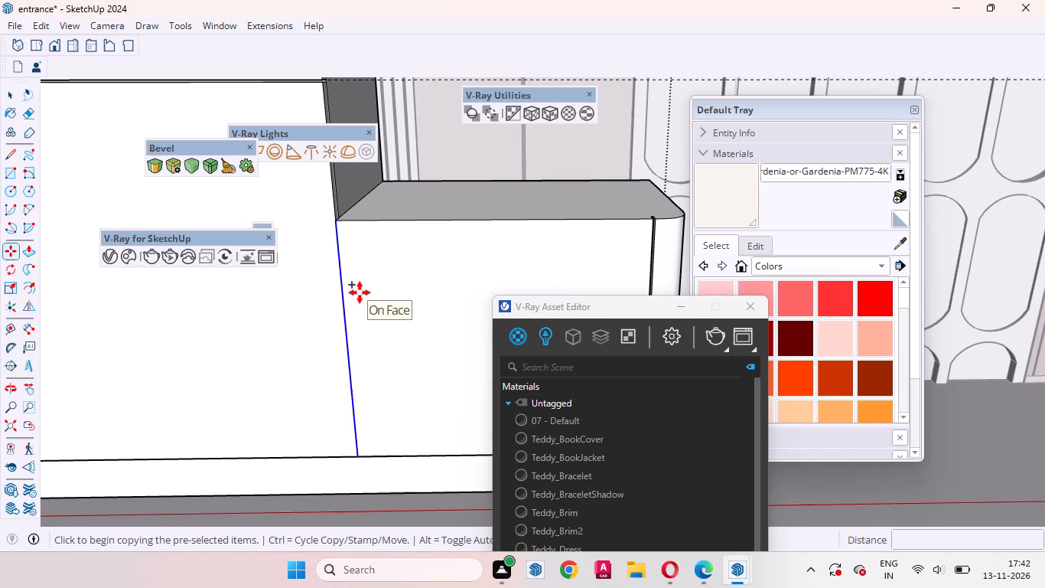
pyautogui.click(360, 292)
pyautogui.press('3')
pyautogui.press('m')
pyautogui.press('m')
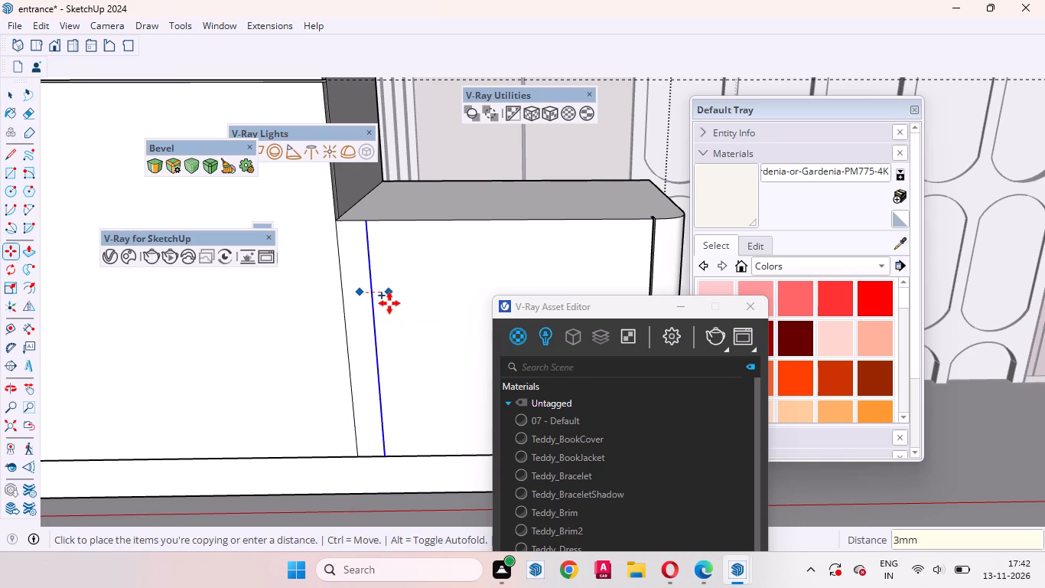
pyautogui.press('Return')
pyautogui.press('space')
# Repeat the last push/pull distance on the 3 mm strip where the lower section meets the tall section.
pyautogui.scroll(16, 345, 216)
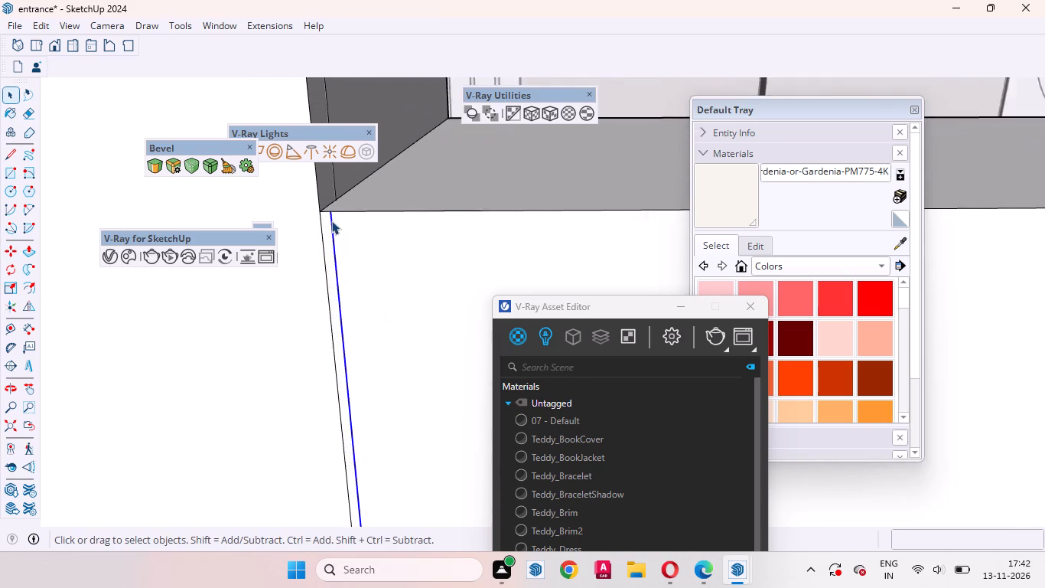
pyautogui.scroll(5, 331, 220)
pyautogui.click(329, 223)
pyautogui.press('p')
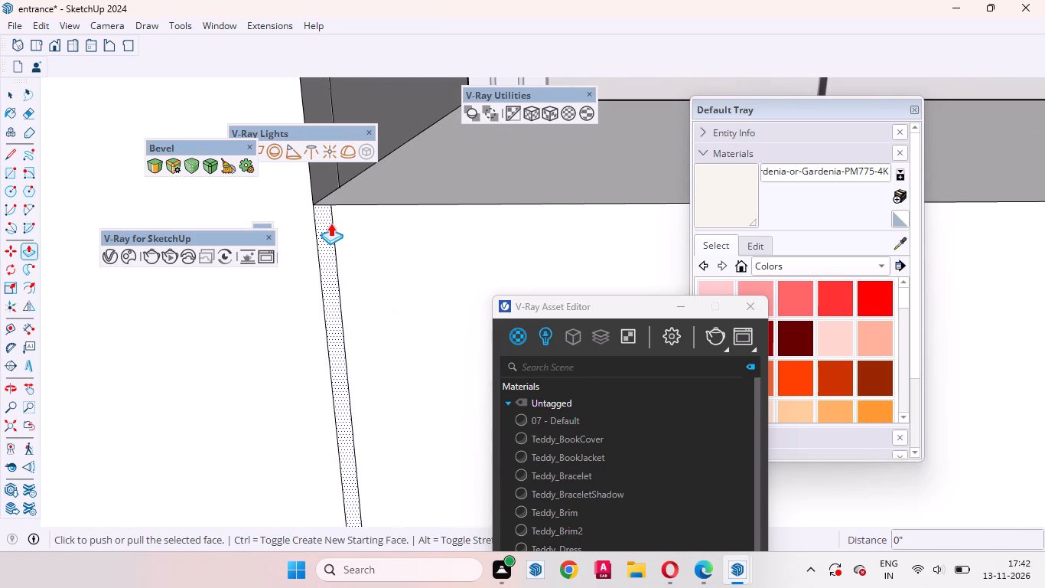
pyautogui.doubleClick(324, 225)
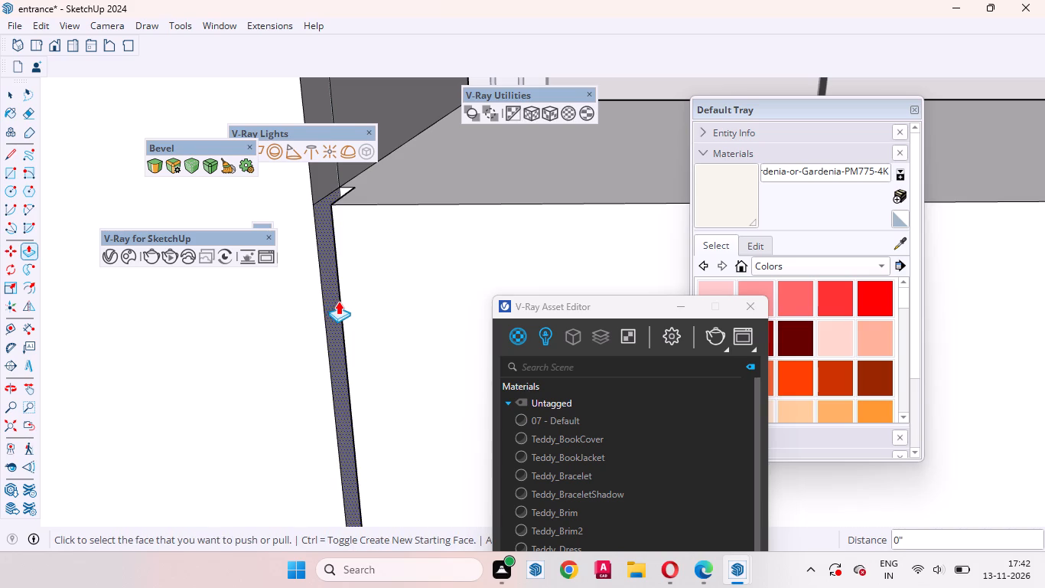
pyautogui.press('space')
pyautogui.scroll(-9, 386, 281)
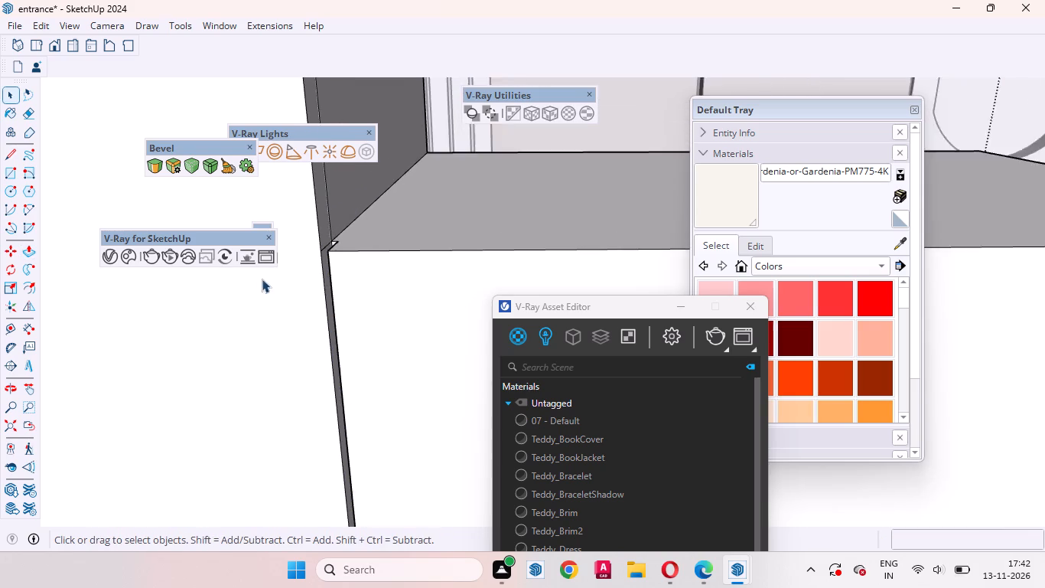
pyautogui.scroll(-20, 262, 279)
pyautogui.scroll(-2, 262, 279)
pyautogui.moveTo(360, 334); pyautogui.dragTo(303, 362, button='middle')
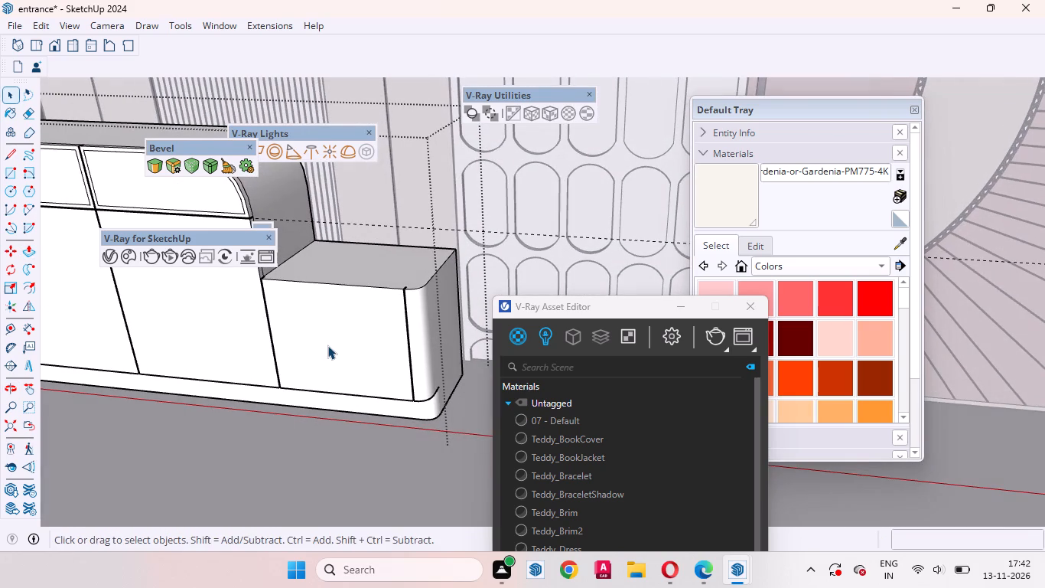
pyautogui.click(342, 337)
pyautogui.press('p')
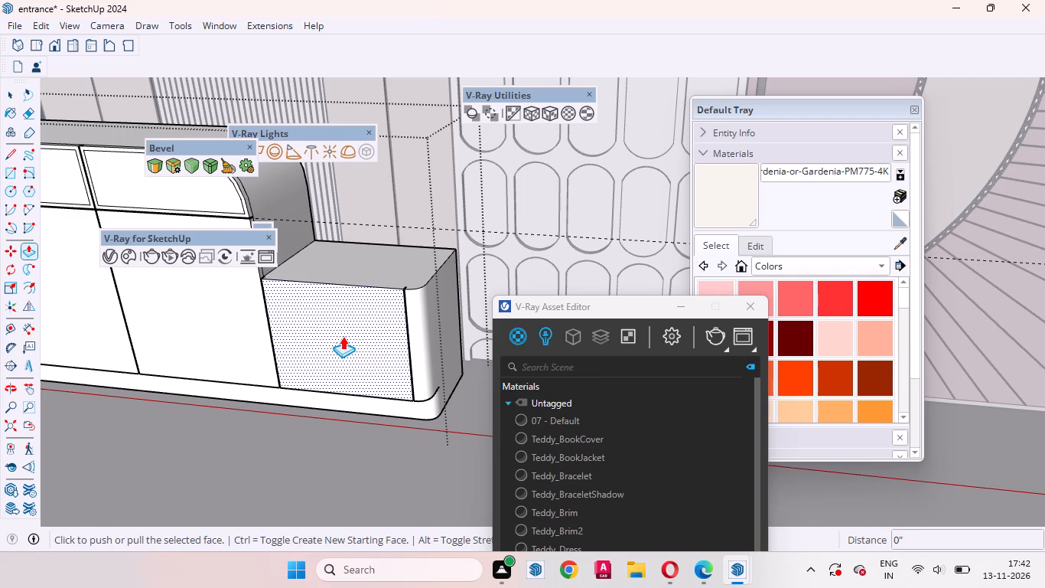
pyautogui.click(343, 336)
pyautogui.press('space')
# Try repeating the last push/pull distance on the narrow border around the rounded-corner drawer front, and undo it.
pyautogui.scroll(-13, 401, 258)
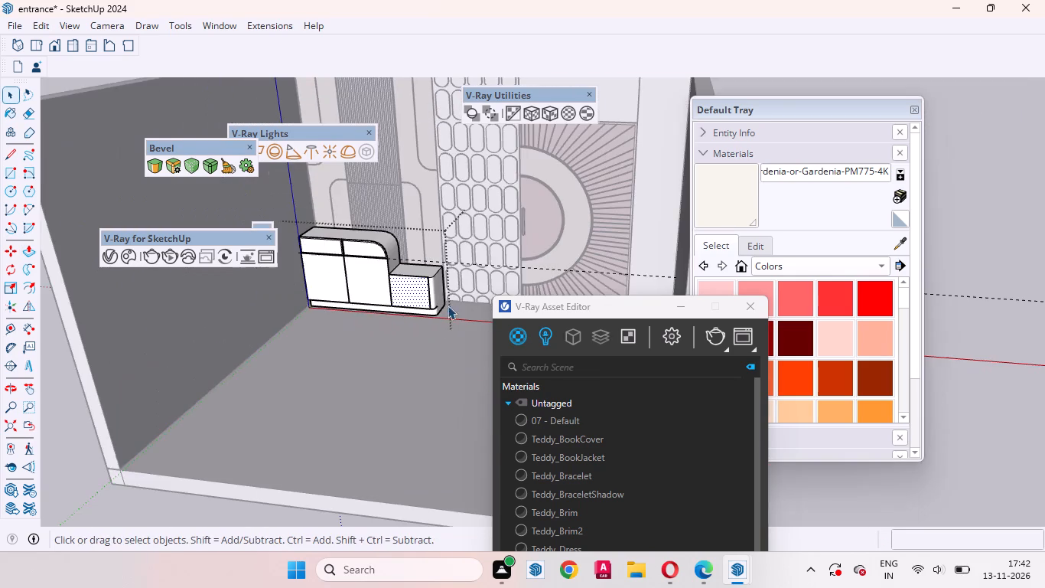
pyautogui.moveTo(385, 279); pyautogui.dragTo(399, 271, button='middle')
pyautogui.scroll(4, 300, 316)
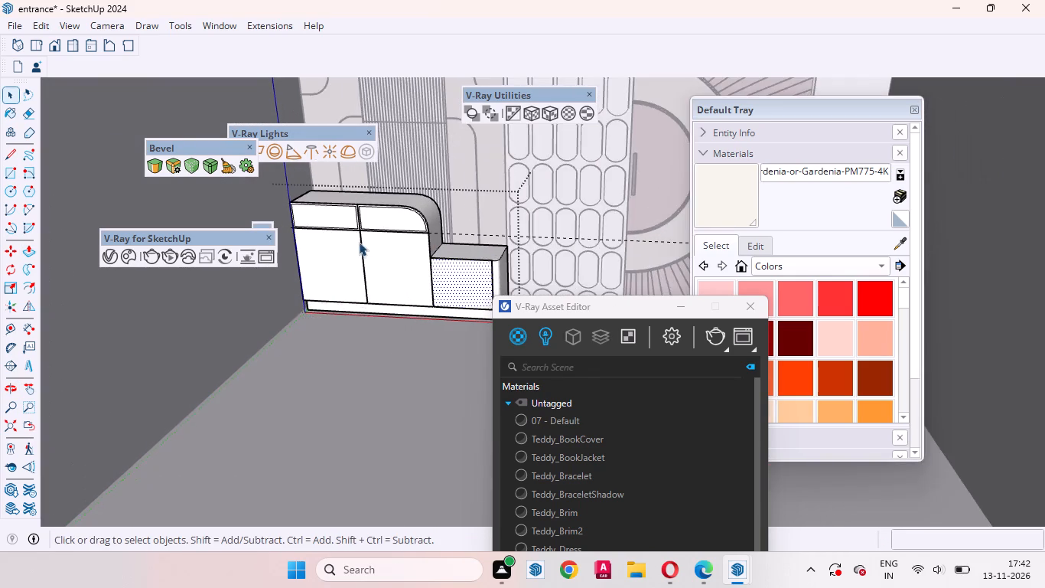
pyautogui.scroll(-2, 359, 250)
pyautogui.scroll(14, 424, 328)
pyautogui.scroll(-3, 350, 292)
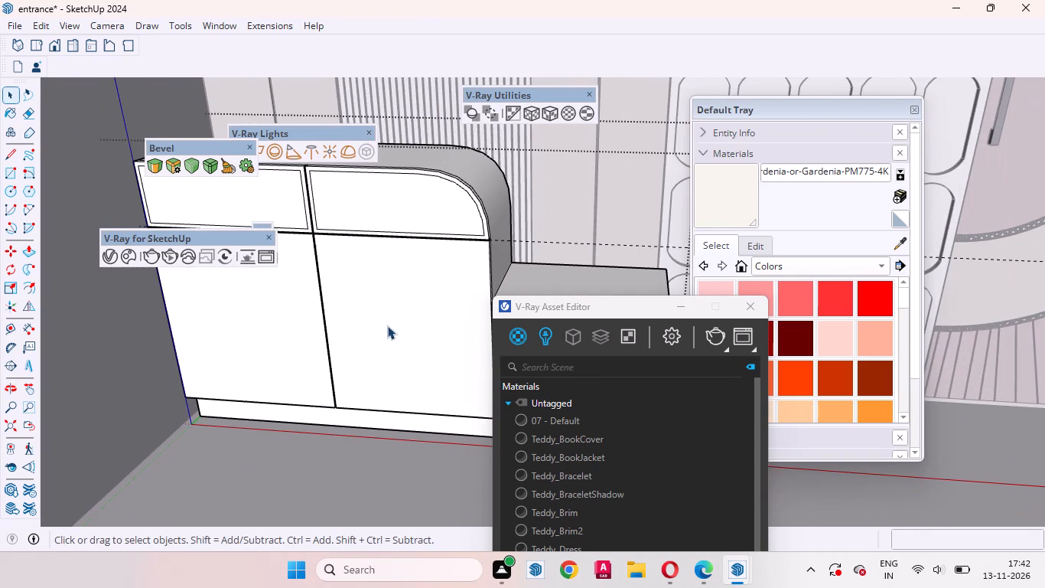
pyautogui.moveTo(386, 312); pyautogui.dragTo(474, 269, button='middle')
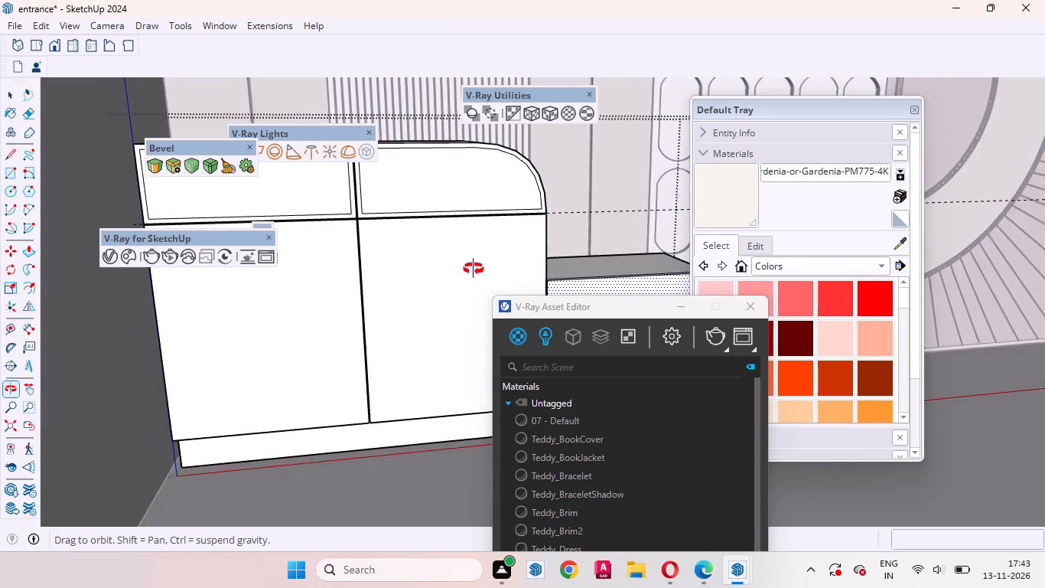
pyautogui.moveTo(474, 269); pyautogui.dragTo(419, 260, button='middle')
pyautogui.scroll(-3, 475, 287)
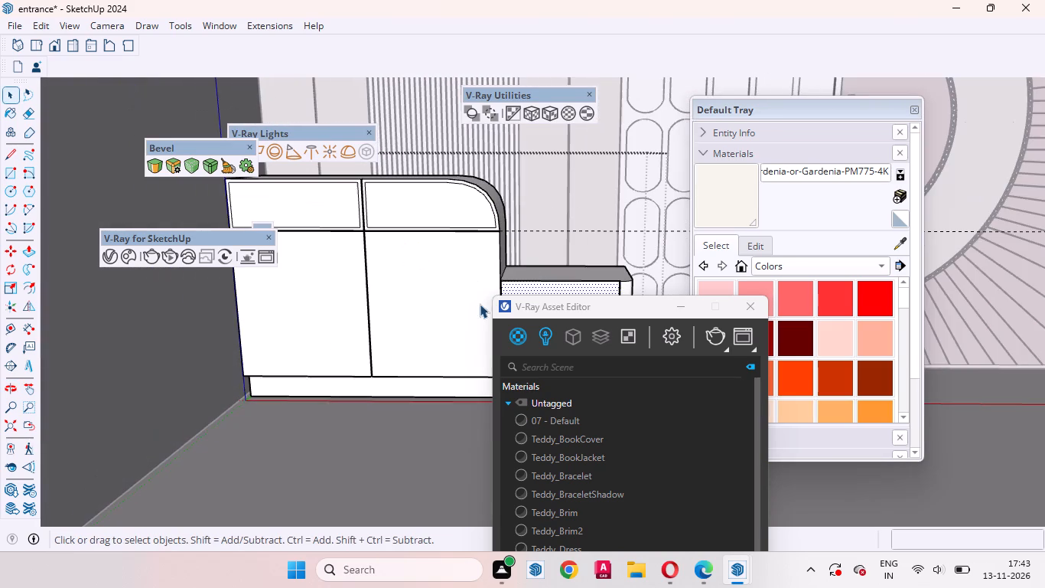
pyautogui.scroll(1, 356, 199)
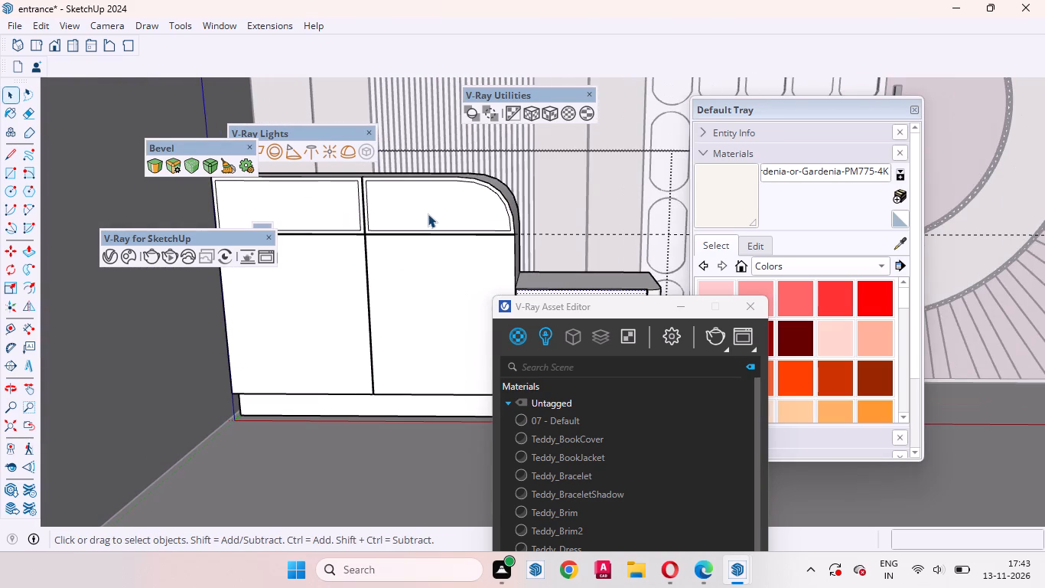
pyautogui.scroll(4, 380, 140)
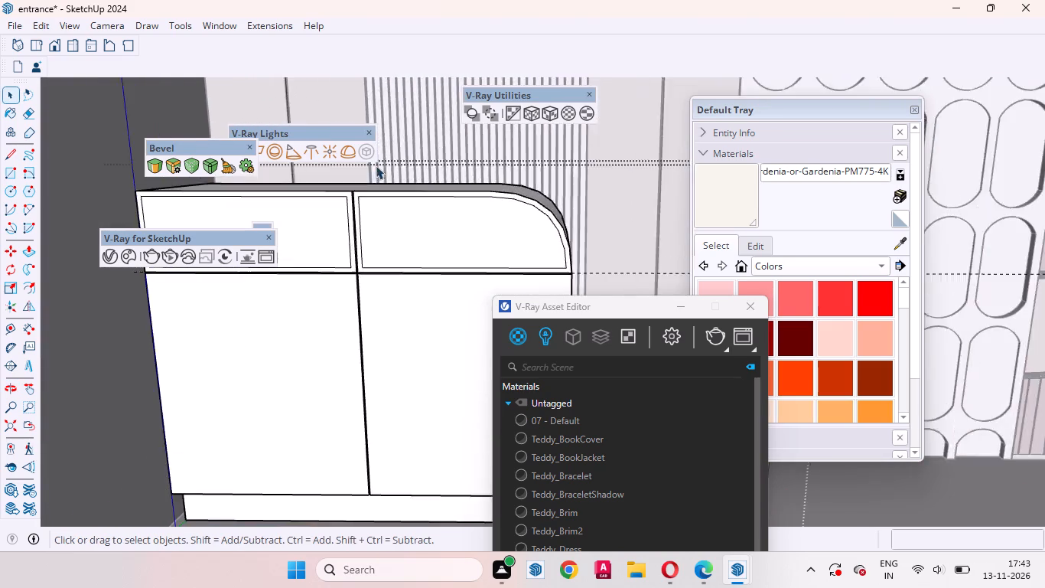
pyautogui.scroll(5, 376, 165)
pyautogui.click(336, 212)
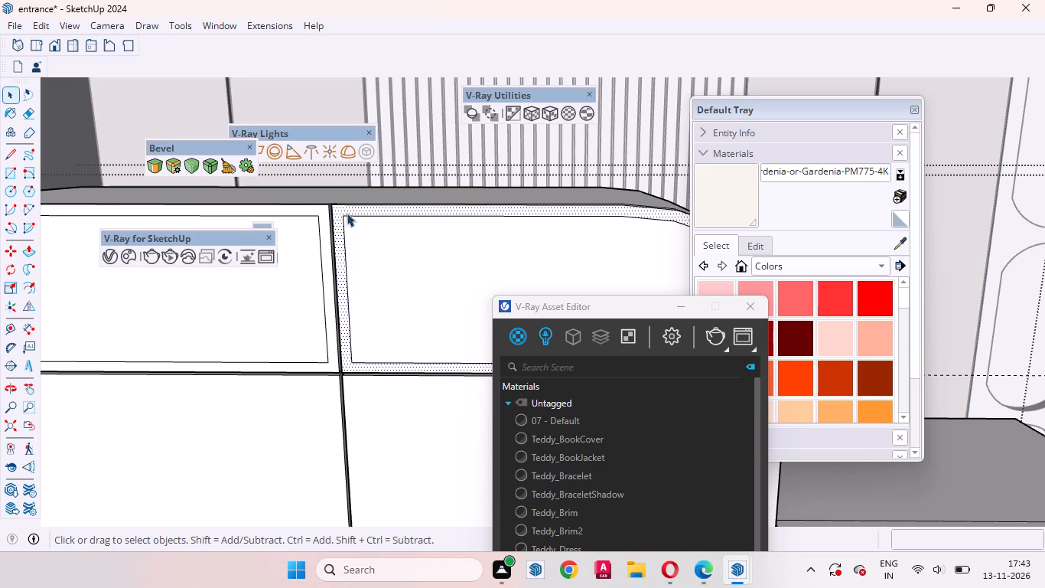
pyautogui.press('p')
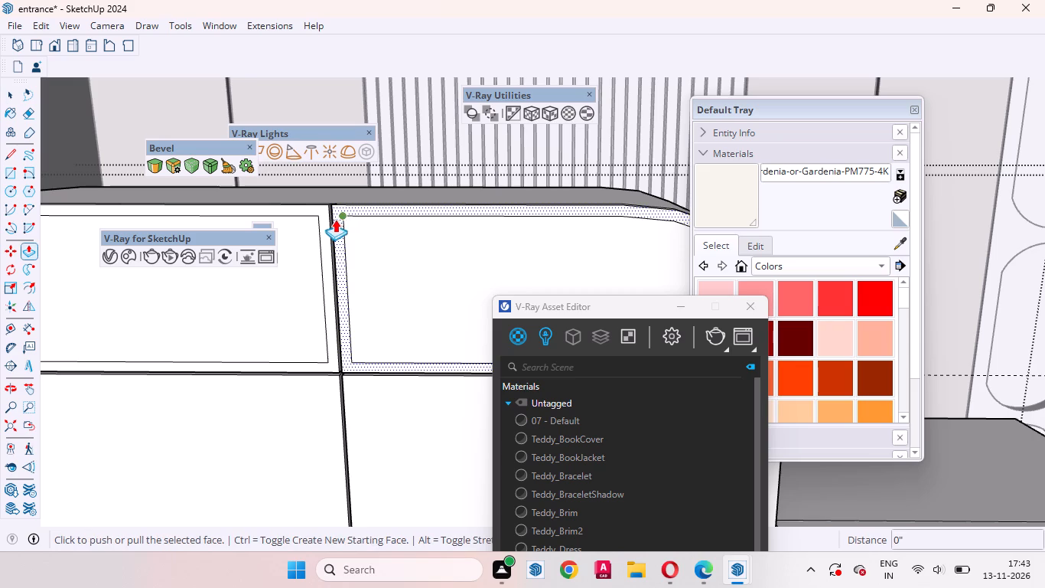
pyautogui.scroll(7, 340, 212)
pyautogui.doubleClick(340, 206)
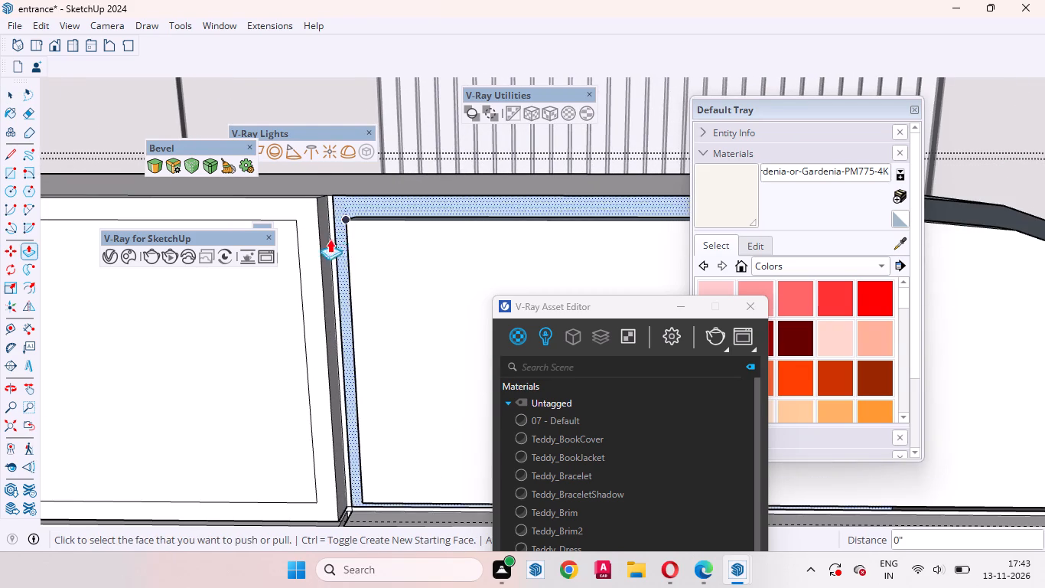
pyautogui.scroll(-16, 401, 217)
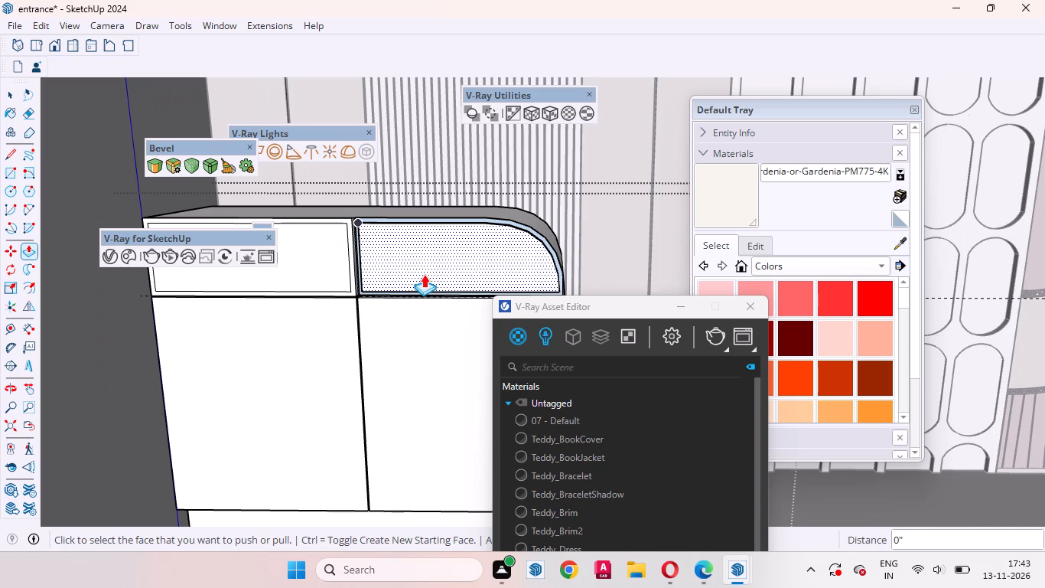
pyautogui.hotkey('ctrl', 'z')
# Push/pull the narrow border of the rounded-corner drawer front by 12 mm.
pyautogui.scroll(9, 373, 237)
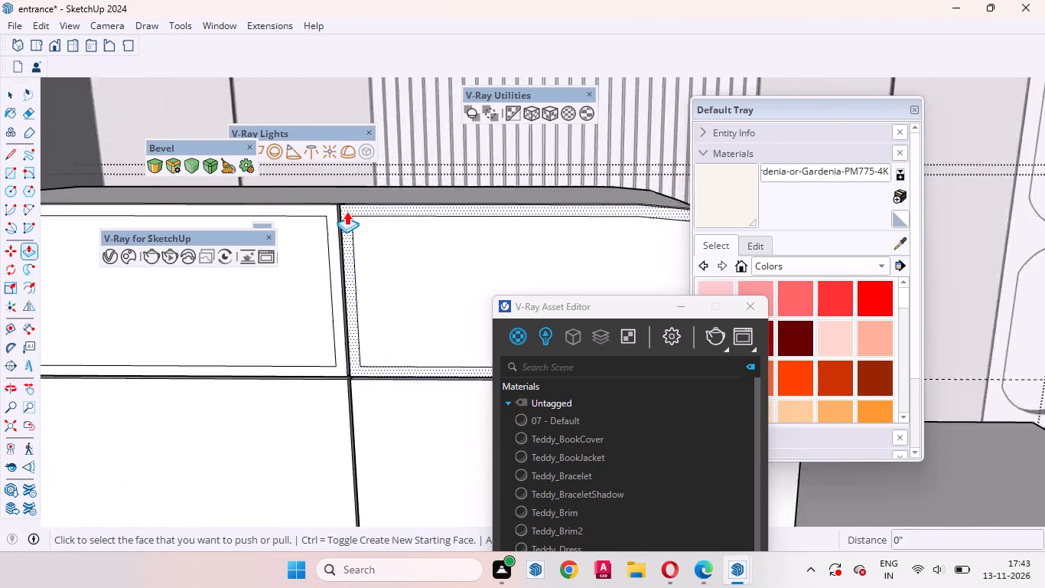
pyautogui.scroll(3, 347, 211)
pyautogui.click(347, 211)
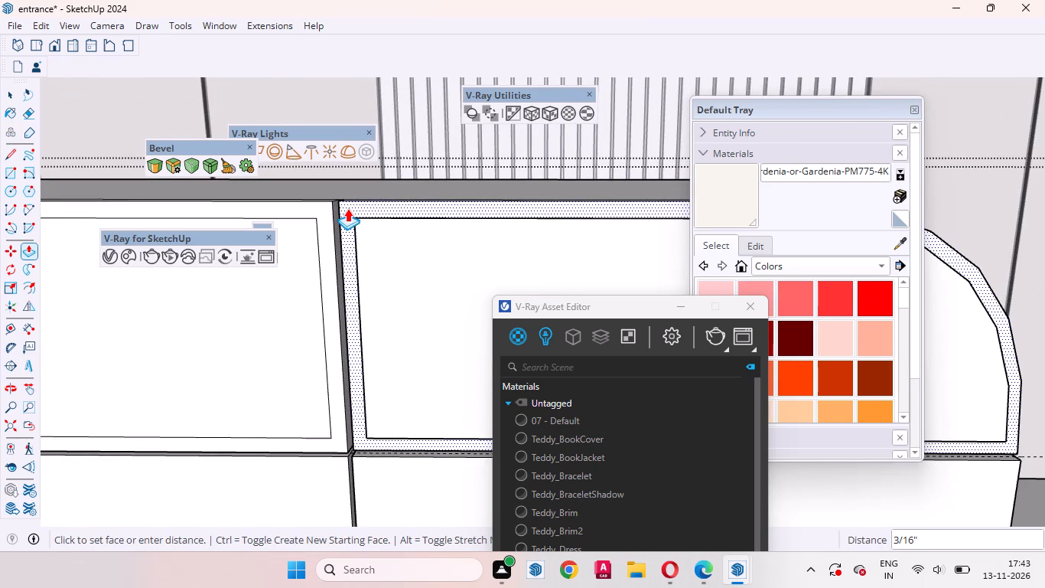
pyautogui.write('12mm')
pyautogui.press('Return')
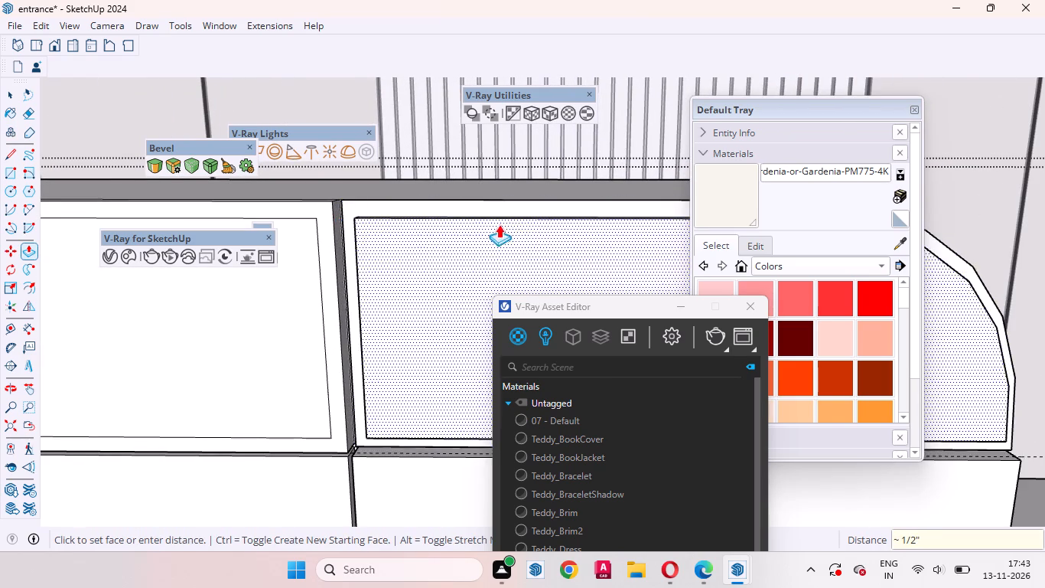
# Repeat the 12 mm push/pull on the adjacent rectangular drawer front's border and leave the cabinet group.
pyautogui.scroll(-4, 539, 222)
pyautogui.scroll(7, 317, 220)
pyautogui.doubleClick(429, 209)
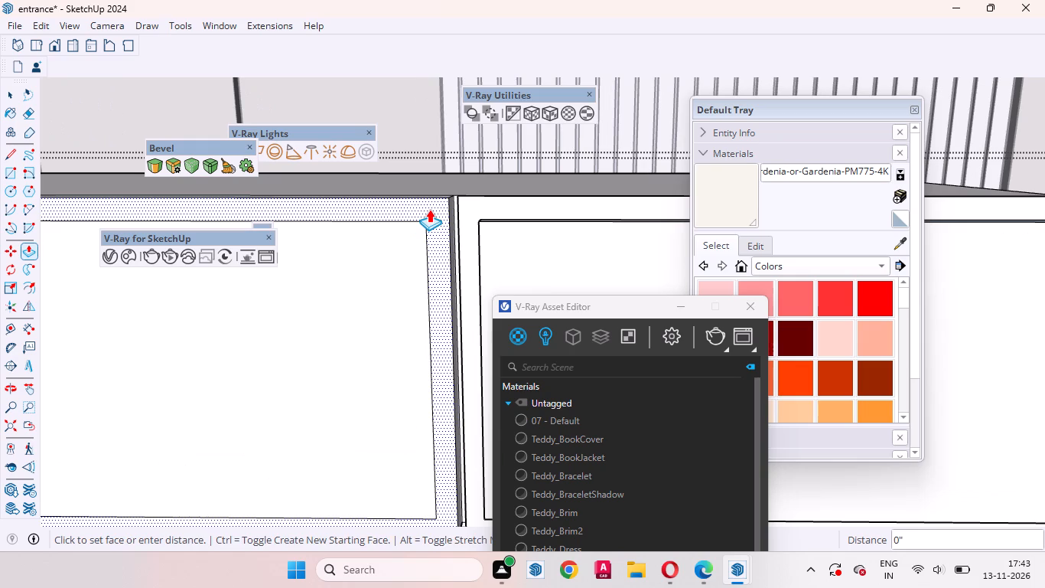
pyautogui.press('space')
pyautogui.scroll(-20, 449, 253)
pyautogui.scroll(-7, 449, 253)
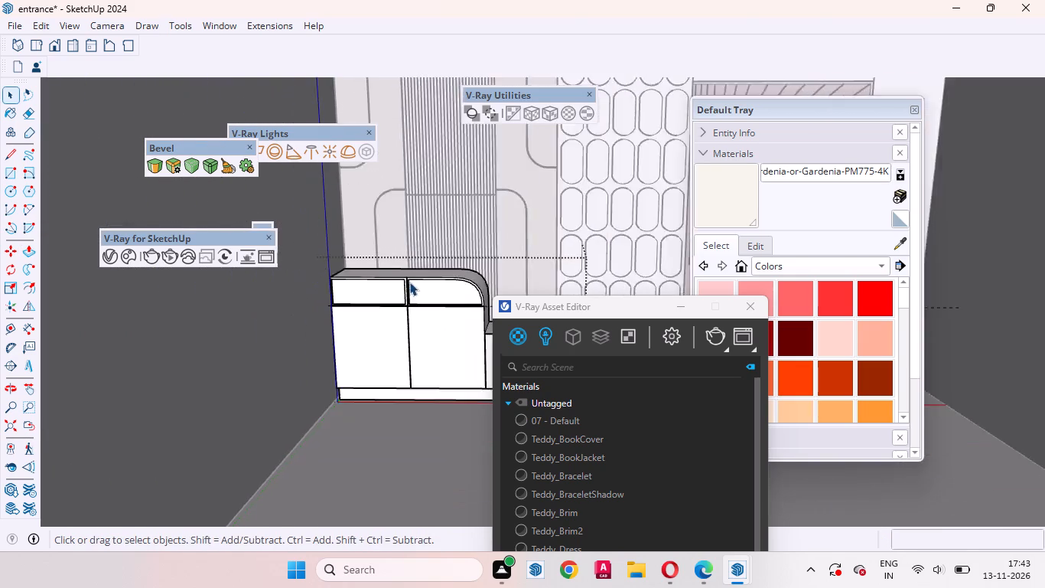
pyautogui.scroll(-10, 409, 282)
pyautogui.click(222, 343)
# Examine the rounded drawer front's border and the cabinet's stepped side from different angles.
pyautogui.scroll(15, 379, 264)
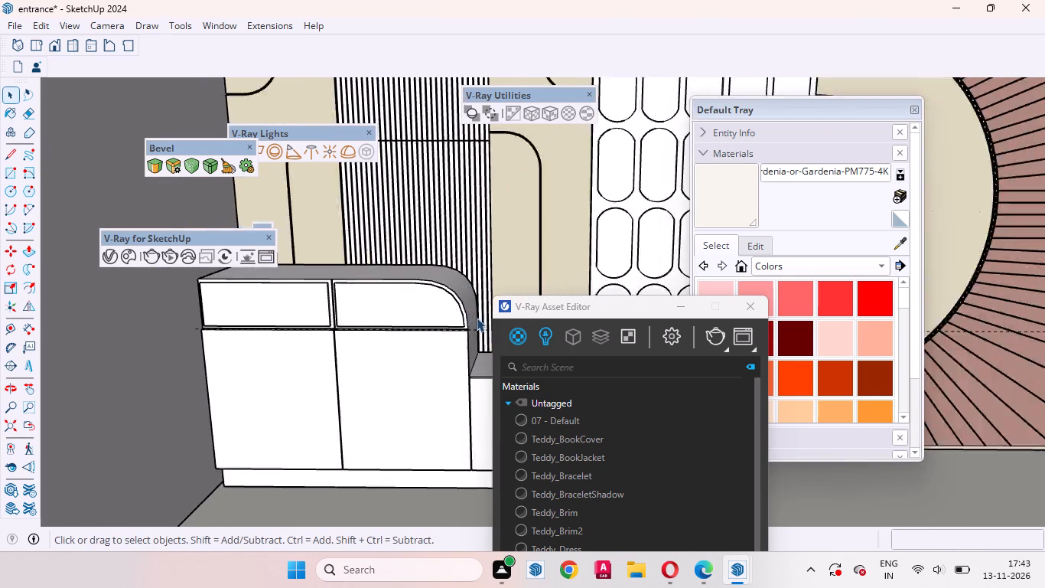
pyautogui.scroll(1, 477, 318)
pyautogui.moveTo(461, 336); pyautogui.dragTo(230, 322, button='middle')
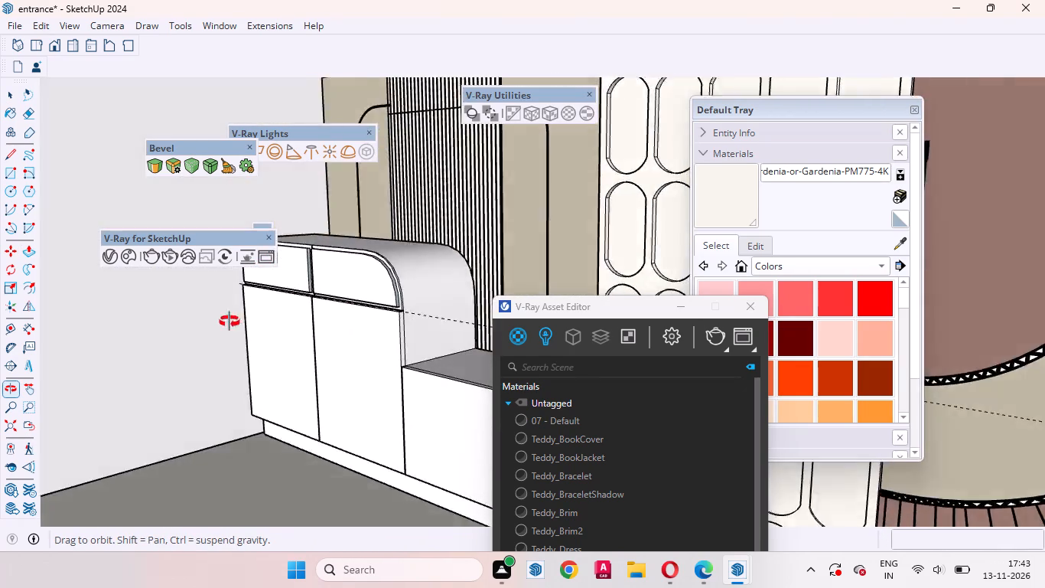
pyautogui.moveTo(230, 322); pyautogui.dragTo(319, 365, button='middle')
pyautogui.scroll(12, 432, 280)
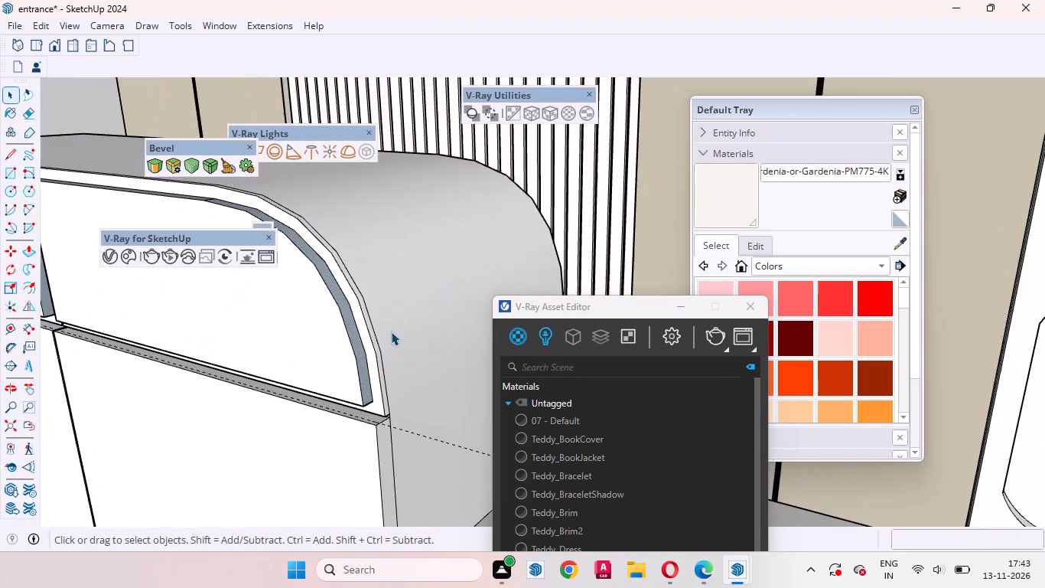
pyautogui.scroll(8, 367, 358)
pyautogui.moveTo(369, 369); pyautogui.dragTo(236, 403, button='middle')
pyautogui.moveTo(312, 381); pyautogui.dragTo(460, 355, button='middle')
pyautogui.scroll(-20, 500, 234)
pyautogui.scroll(-4, 500, 234)
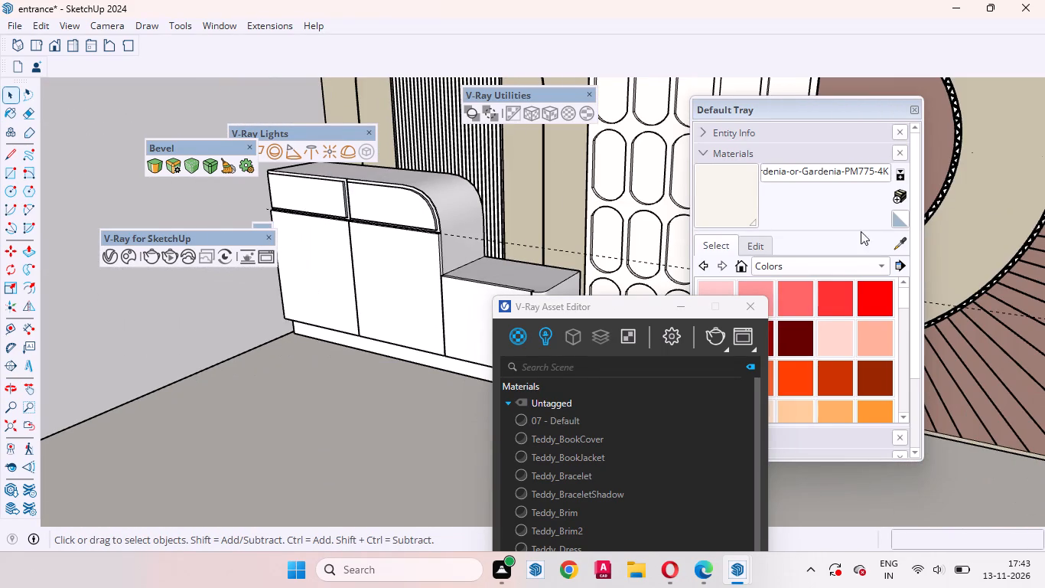
# Sample the off-white Gardenia-PM775-4K material from the oval-patterned wall panel and paint the whole cabinet with it.
pyautogui.click(897, 244)
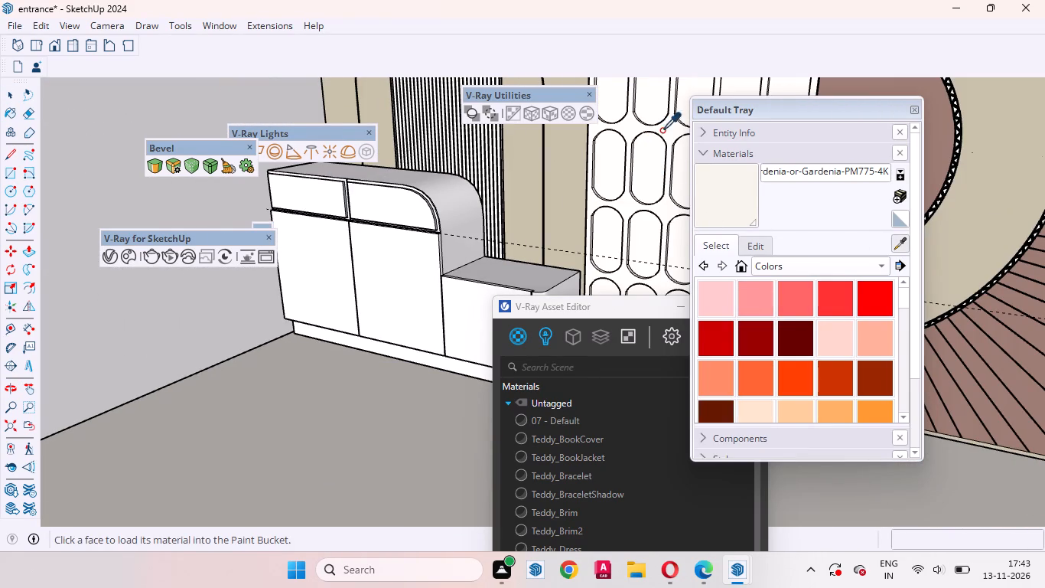
pyautogui.click(672, 132)
pyautogui.scroll(7, 422, 198)
pyautogui.click(382, 224)
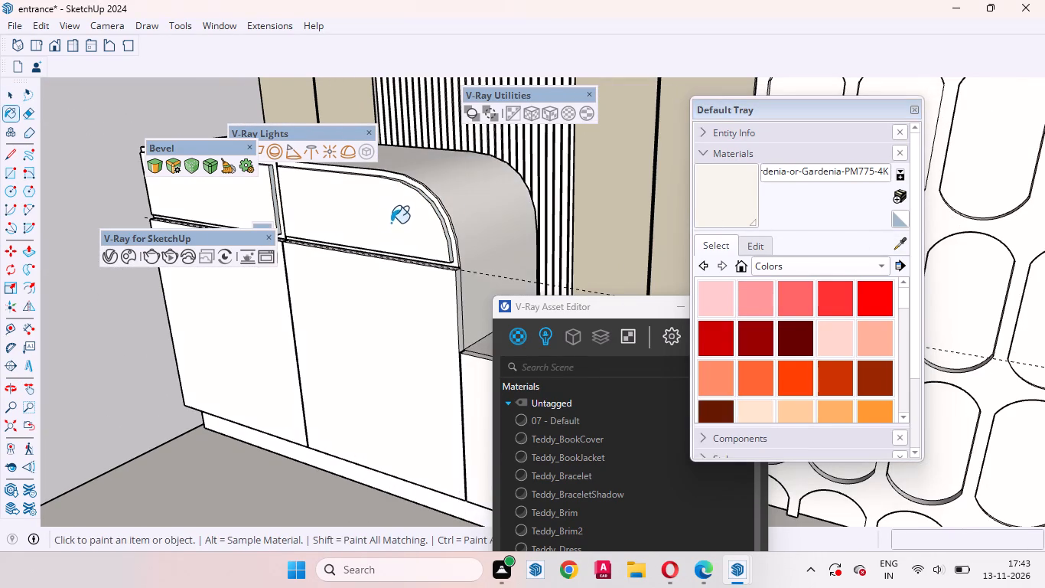
# Delete the long dashed guide line extending outside the room from within the cabinet group, and leave the group.
pyautogui.scroll(-20, 425, 219)
pyautogui.scroll(-1, 425, 219)
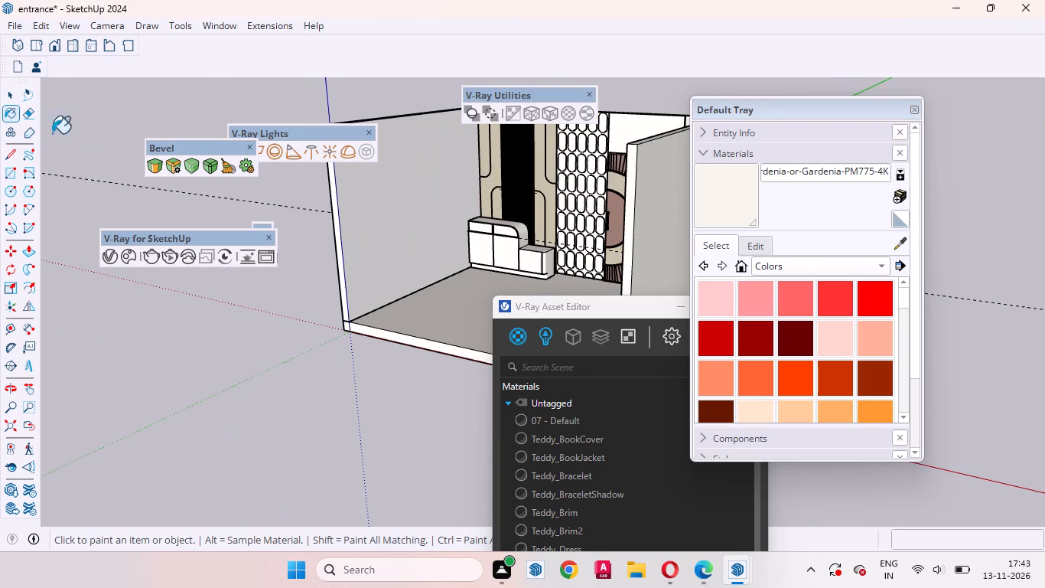
pyautogui.click(10, 92)
pyautogui.moveTo(295, 234); pyautogui.dragTo(218, 146)
pyautogui.doubleClick(483, 245)
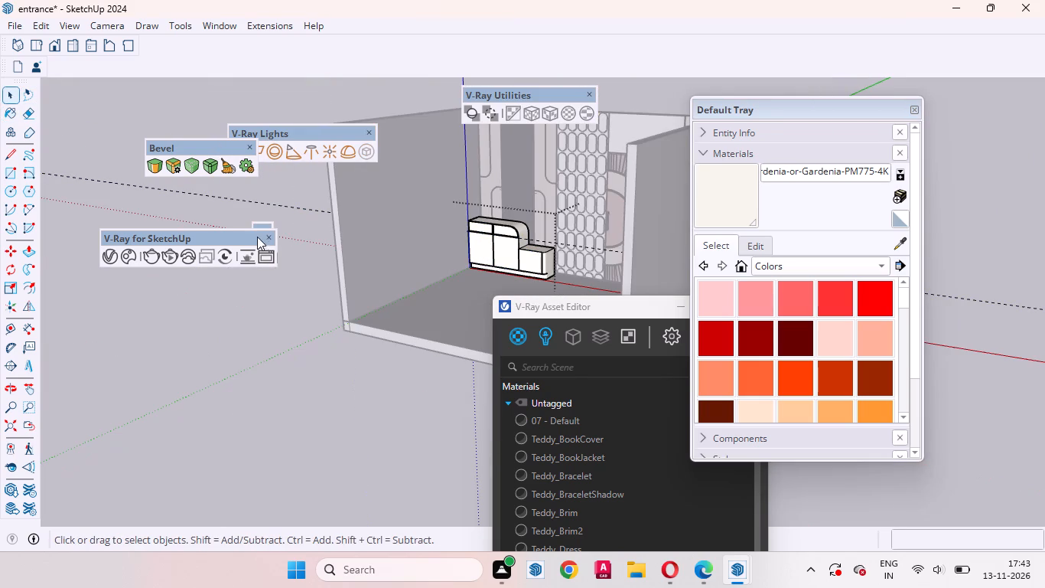
pyautogui.moveTo(283, 230); pyautogui.dragTo(214, 152)
pyautogui.press('Delete')
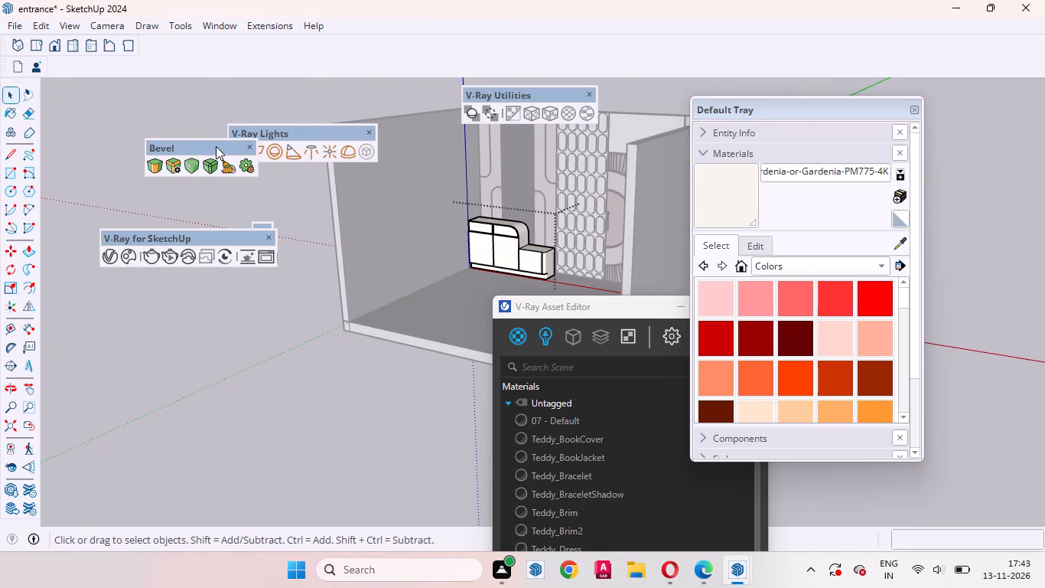
pyautogui.click(315, 433)
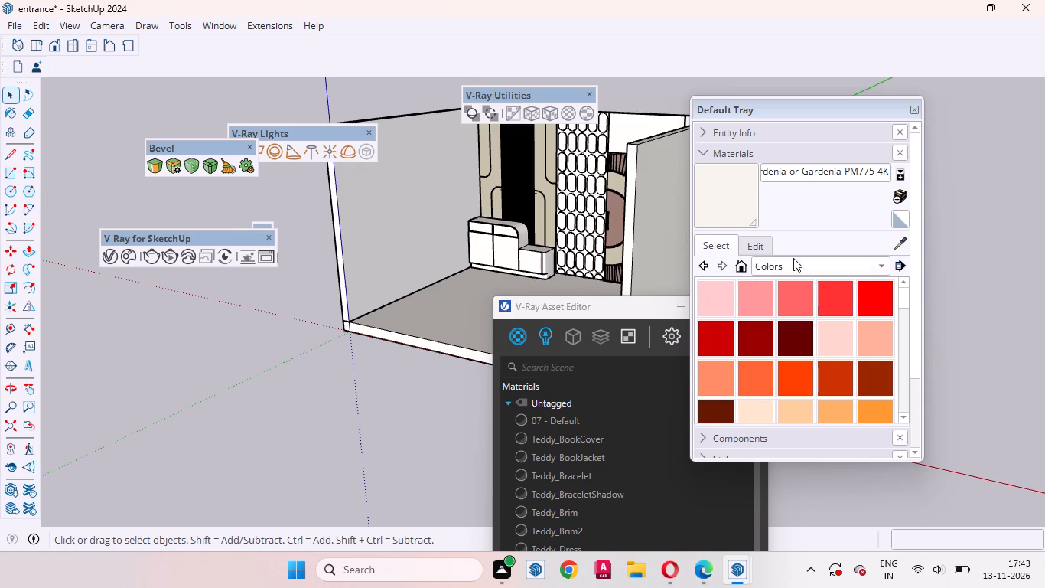
# Sample the Uniboard-L19-Putty-4K material from the beige wall panel and apply it to the cabinet's plinth inside its group.
pyautogui.click(900, 237)
pyautogui.scroll(7, 557, 152)
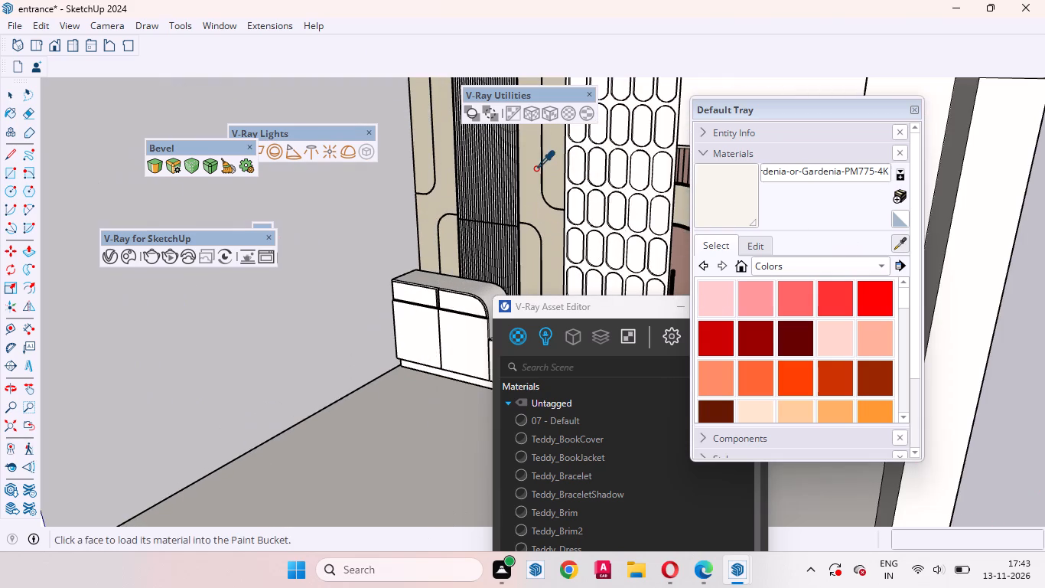
pyautogui.click(536, 168)
pyautogui.click(8, 93)
pyautogui.scroll(8, 357, 348)
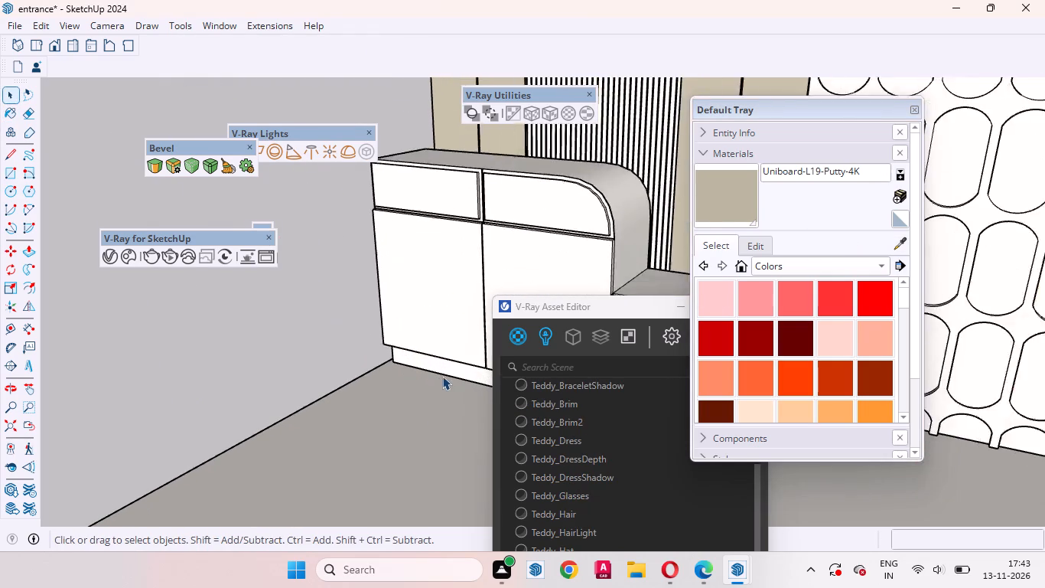
pyautogui.scroll(4, 442, 376)
pyautogui.scroll(-6, 343, 341)
pyautogui.moveTo(385, 347); pyautogui.dragTo(444, 302, button='middle')
pyautogui.scroll(7, 422, 184)
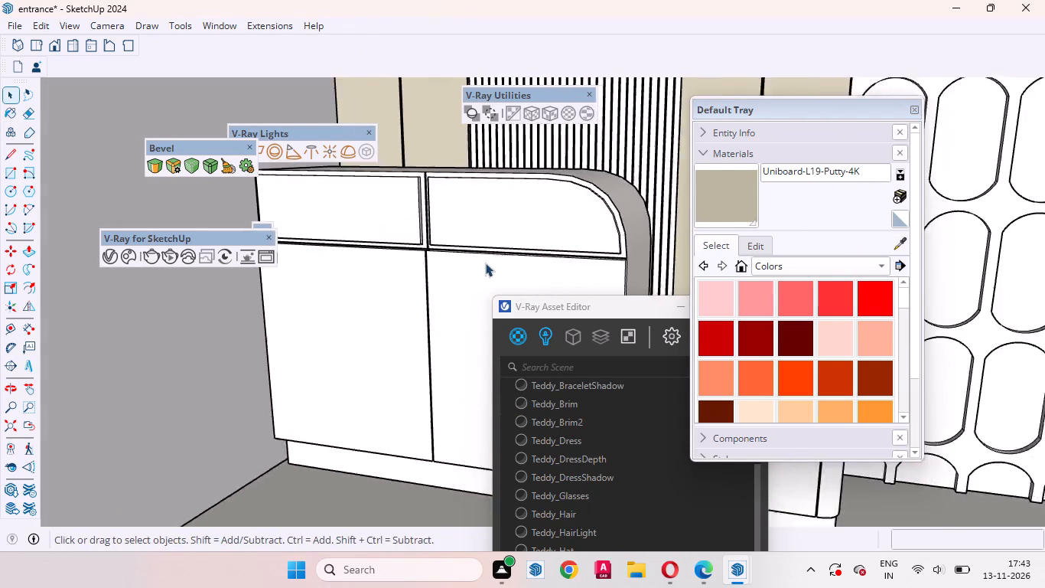
pyautogui.moveTo(416, 295); pyautogui.dragTo(549, 277, button='middle')
pyautogui.scroll(-12, 385, 227)
pyautogui.scroll(7, 413, 338)
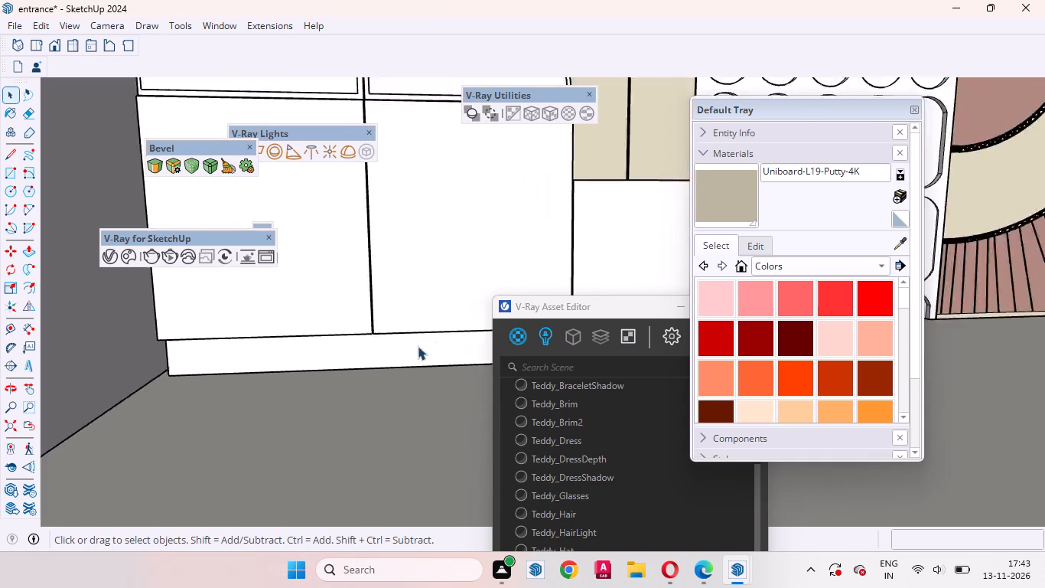
pyautogui.scroll(6, 418, 346)
pyautogui.click(363, 353)
pyautogui.doubleClick(314, 362)
pyautogui.click(293, 348)
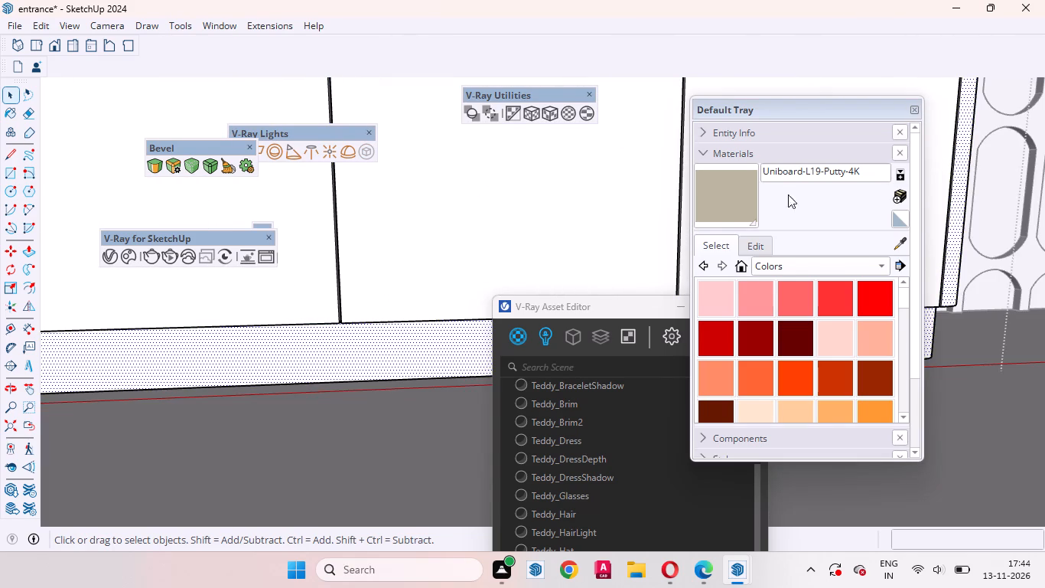
pyautogui.click(725, 207)
pyautogui.click(366, 364)
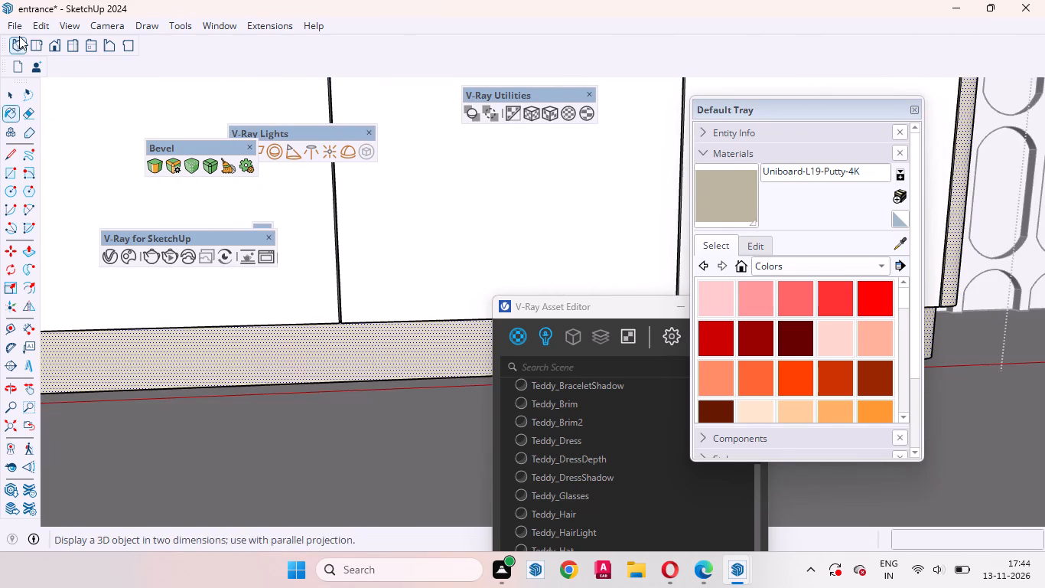
pyautogui.click(5, 99)
pyautogui.scroll(-13, 225, 318)
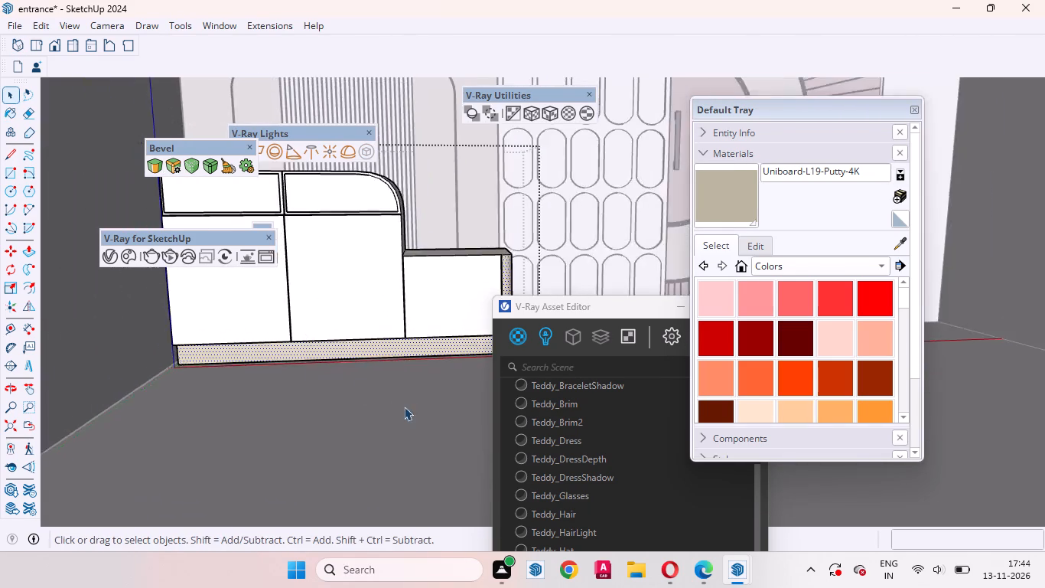
pyautogui.scroll(-13, 404, 407)
pyautogui.doubleClick(336, 445)
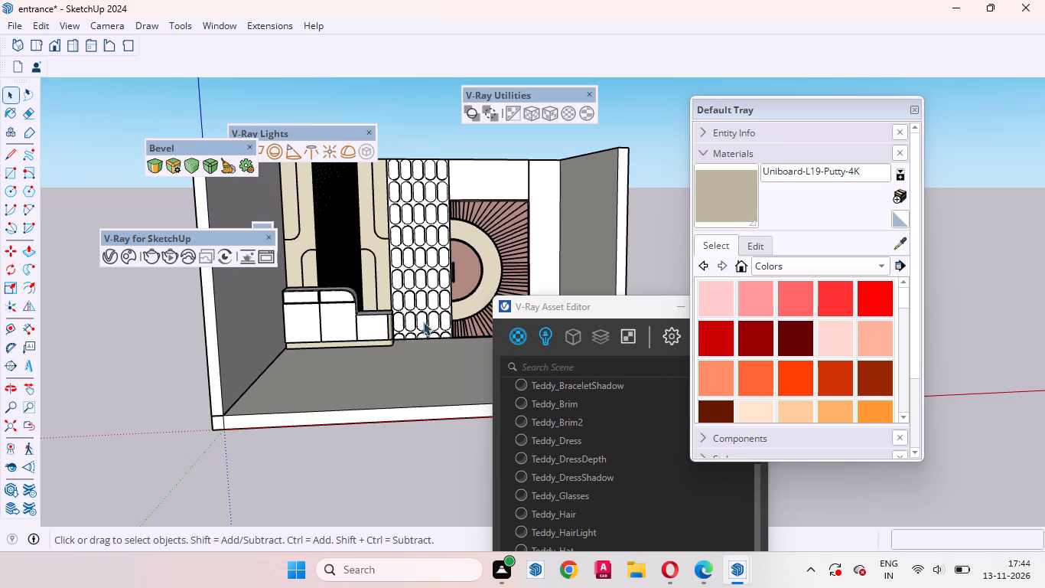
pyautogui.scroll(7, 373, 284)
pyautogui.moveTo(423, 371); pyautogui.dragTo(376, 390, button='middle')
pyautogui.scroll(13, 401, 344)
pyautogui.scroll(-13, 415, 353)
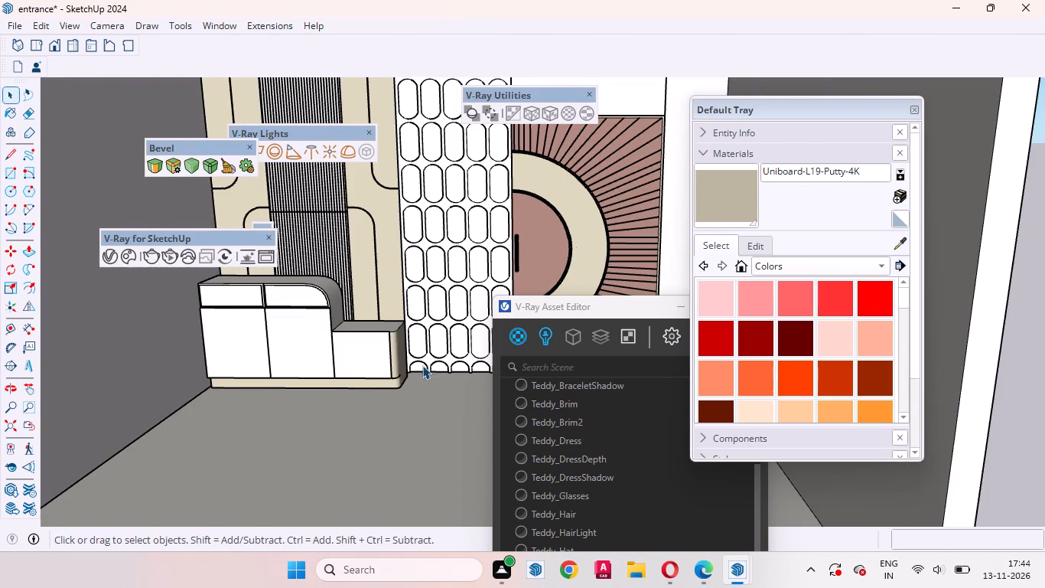
# Apply the Uniboard-L19-Putty-4K material to the cabinet's curved upper top and its lower stepped top, and leave the group.
pyautogui.scroll(7, 295, 241)
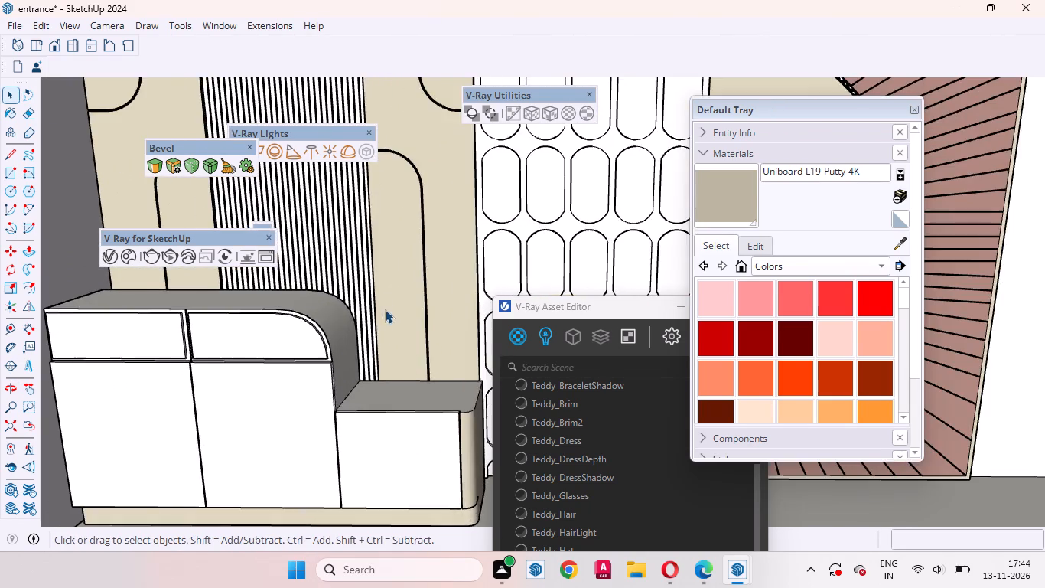
pyautogui.moveTo(381, 335); pyautogui.dragTo(363, 474, button='middle')
pyautogui.click(323, 337)
pyautogui.doubleClick(302, 335)
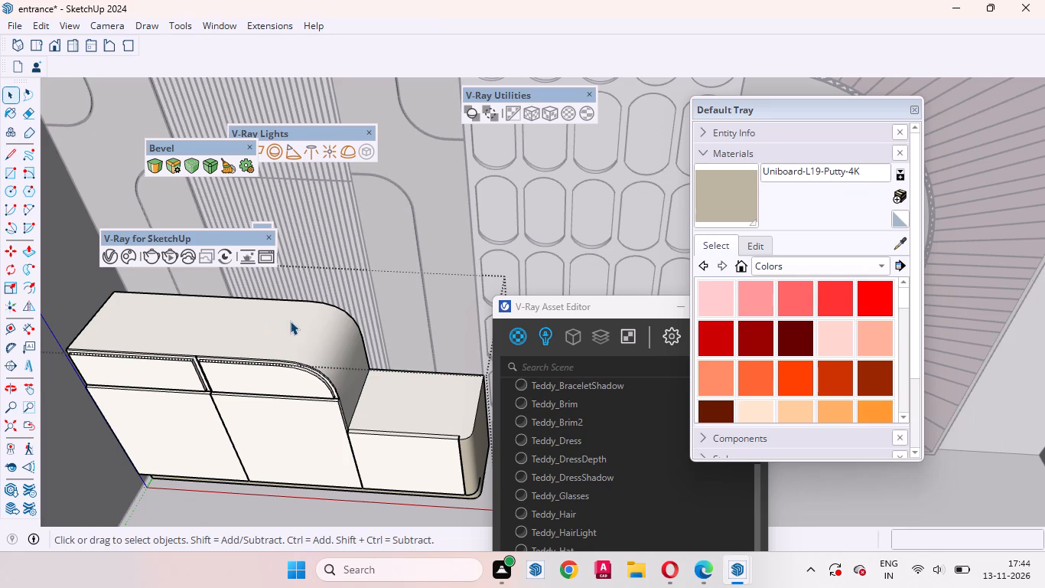
pyautogui.click(290, 321)
pyautogui.click(722, 201)
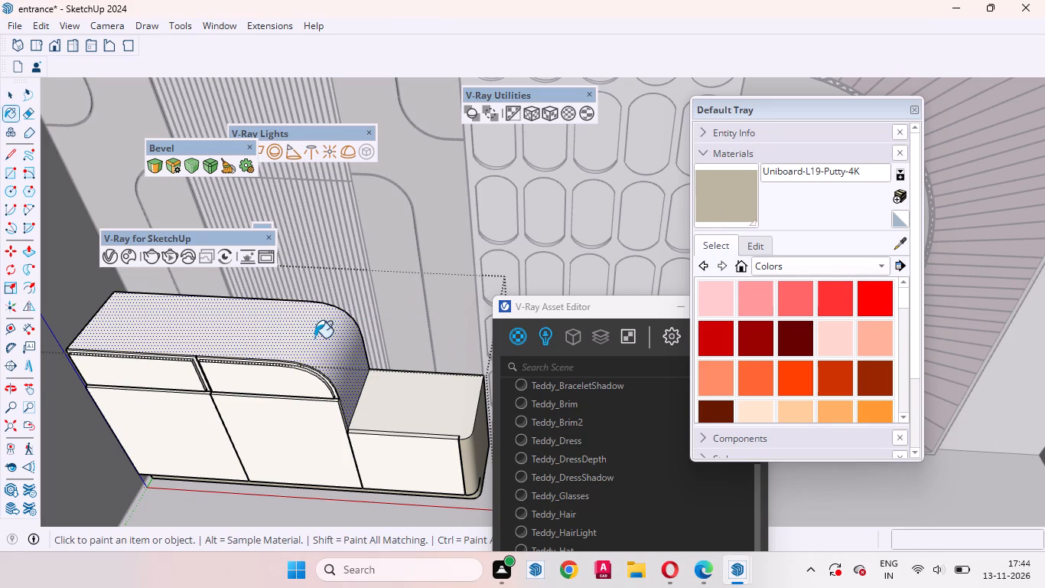
pyautogui.click(314, 338)
pyautogui.click(435, 419)
pyautogui.scroll(-3, 425, 264)
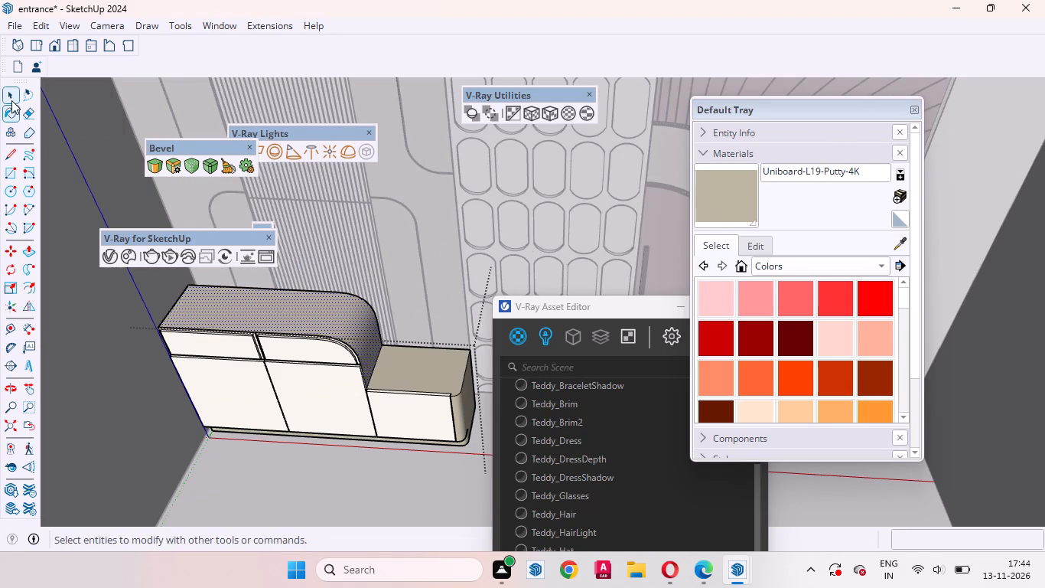
pyautogui.click(11, 100)
pyautogui.scroll(-12, 350, 278)
pyautogui.doubleClick(203, 473)
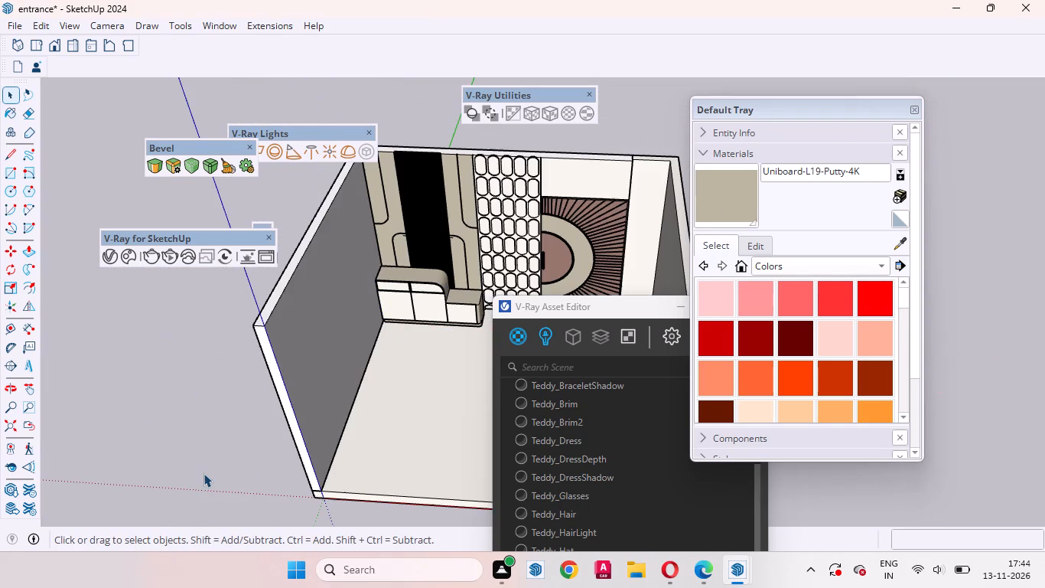
# Move the V-Ray Asset Editor clear of the cabinet and examine its top and drawer fronts from the front and above.
pyautogui.click(47, 41)
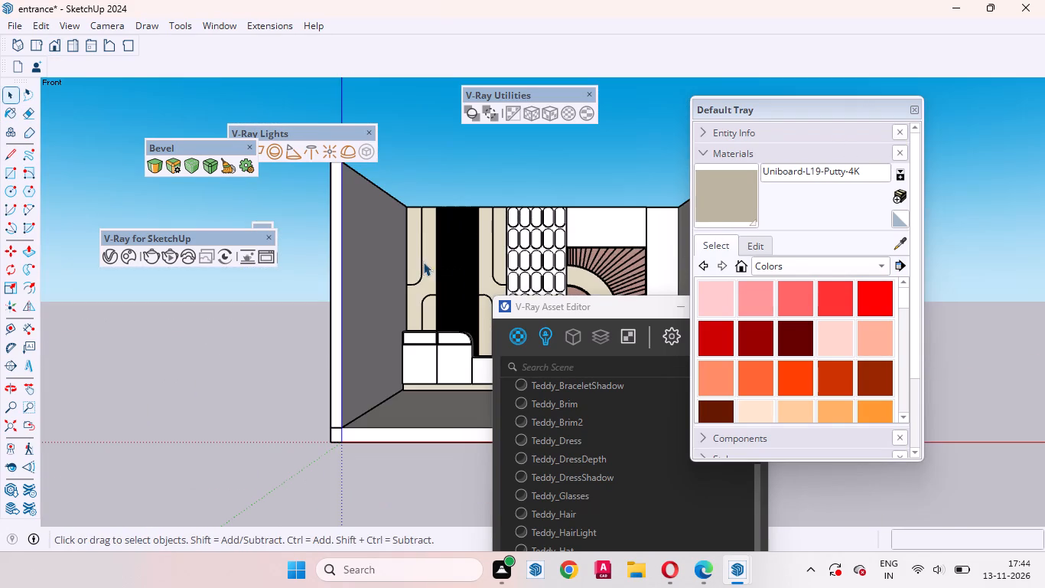
pyautogui.moveTo(640, 311); pyautogui.dragTo(894, 332)
pyautogui.scroll(7, 422, 318)
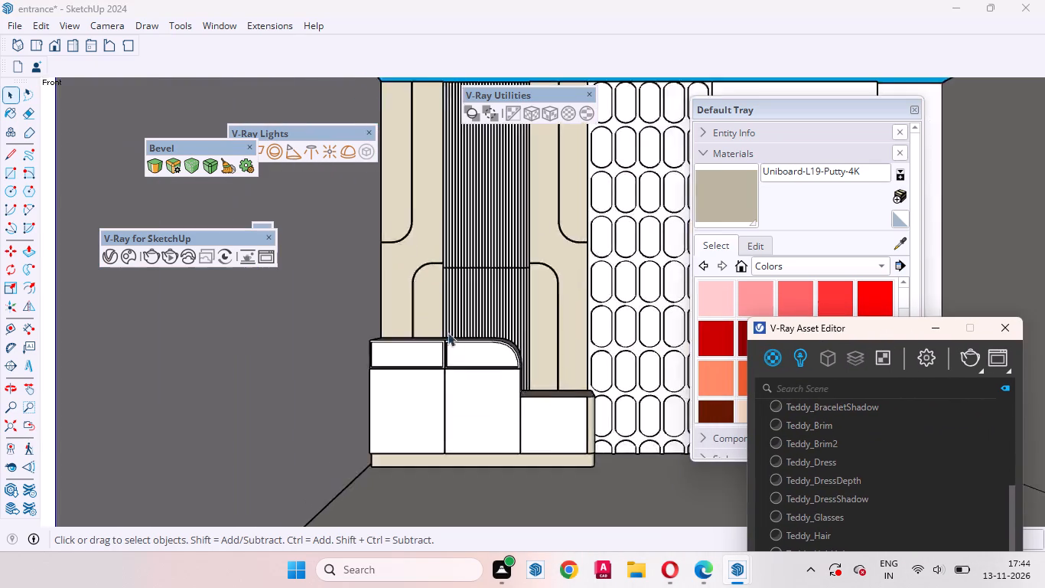
pyautogui.scroll(3, 448, 332)
pyautogui.moveTo(507, 366); pyautogui.dragTo(464, 512, button='middle')
pyautogui.scroll(3, 396, 377)
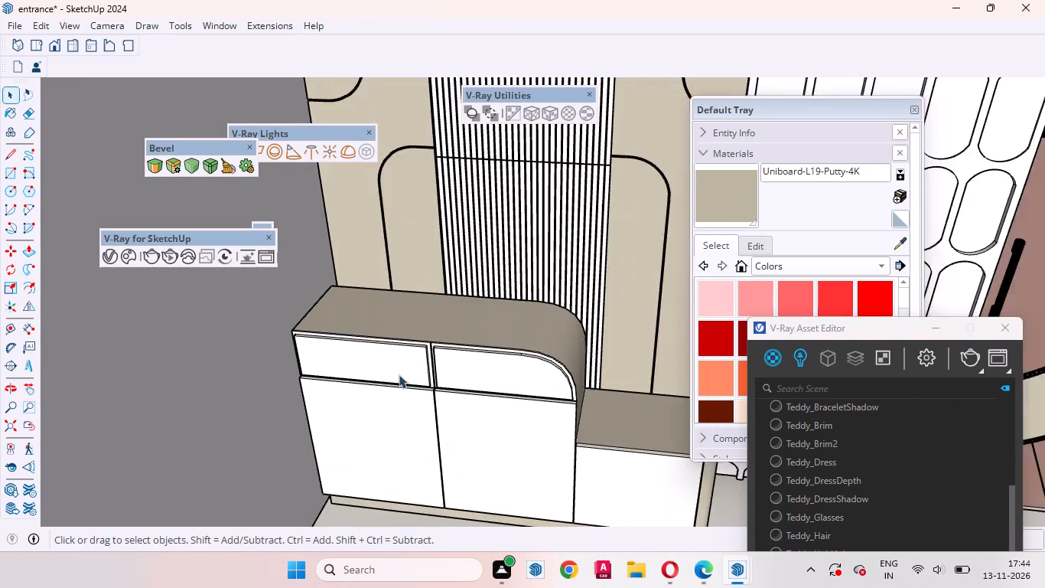
pyautogui.scroll(13, 399, 374)
pyautogui.moveTo(406, 371); pyautogui.dragTo(397, 275, button='middle')
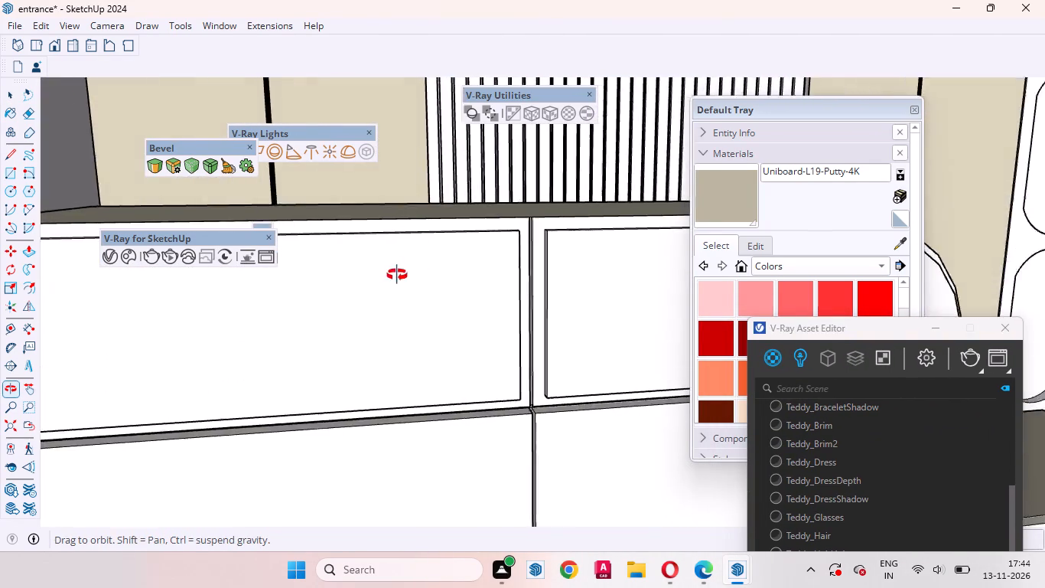
pyautogui.moveTo(397, 275); pyautogui.dragTo(390, 272, button='middle')
pyautogui.scroll(-12, 482, 282)
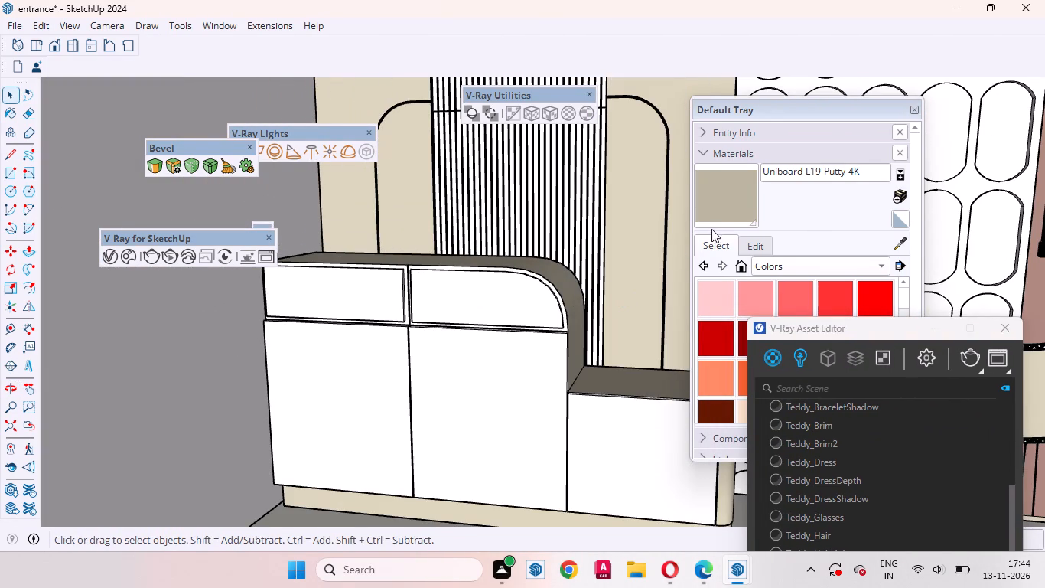
# Inside the cabinet group, paint the borders around both upper drawer fronts with the Uniboard-L19-Putty-4K material.
pyautogui.click(714, 213)
pyautogui.scroll(3, 351, 276)
pyautogui.press('space')
pyautogui.tripleClick(499, 314)
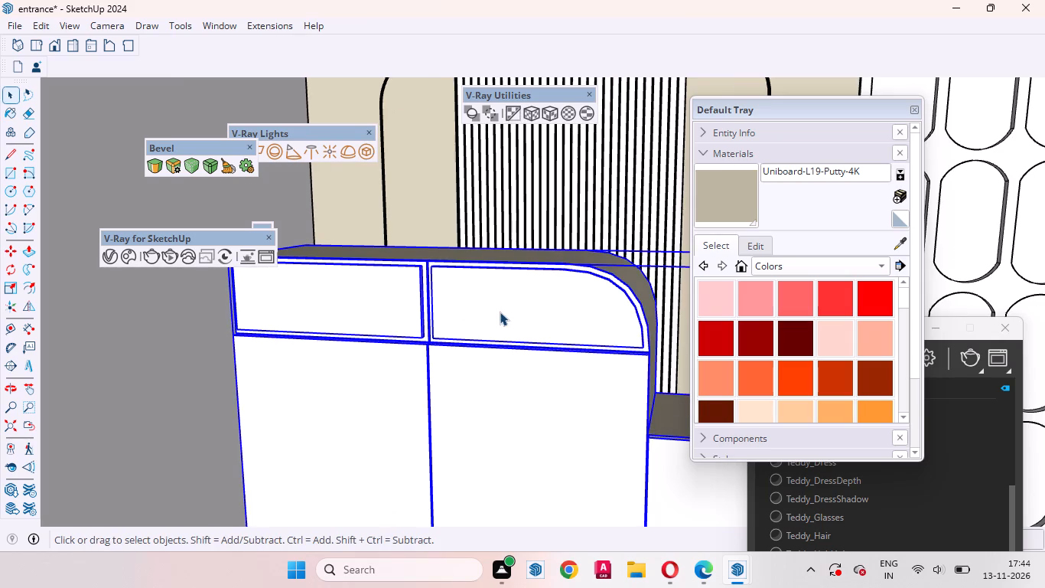
pyautogui.click(462, 305)
pyautogui.click(741, 204)
pyautogui.scroll(7, 362, 236)
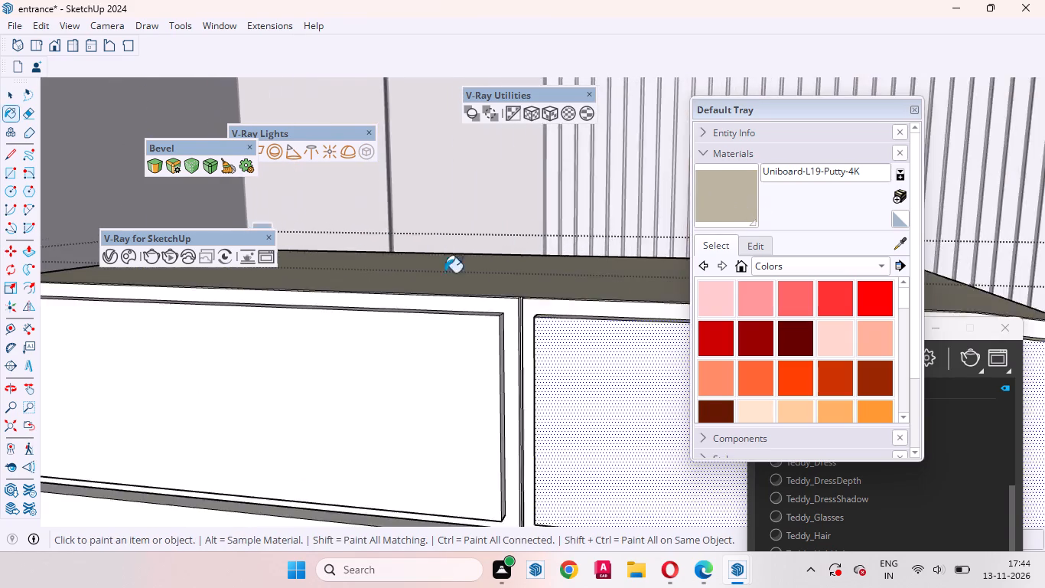
pyautogui.scroll(5, 444, 273)
pyautogui.click(520, 319)
pyautogui.click(581, 318)
# Paint the faces of the narrow vertical groove between the two drawer fronts with Uniboard-L19-Putty-4K, and leave the cabinet group.
pyautogui.scroll(6, 583, 314)
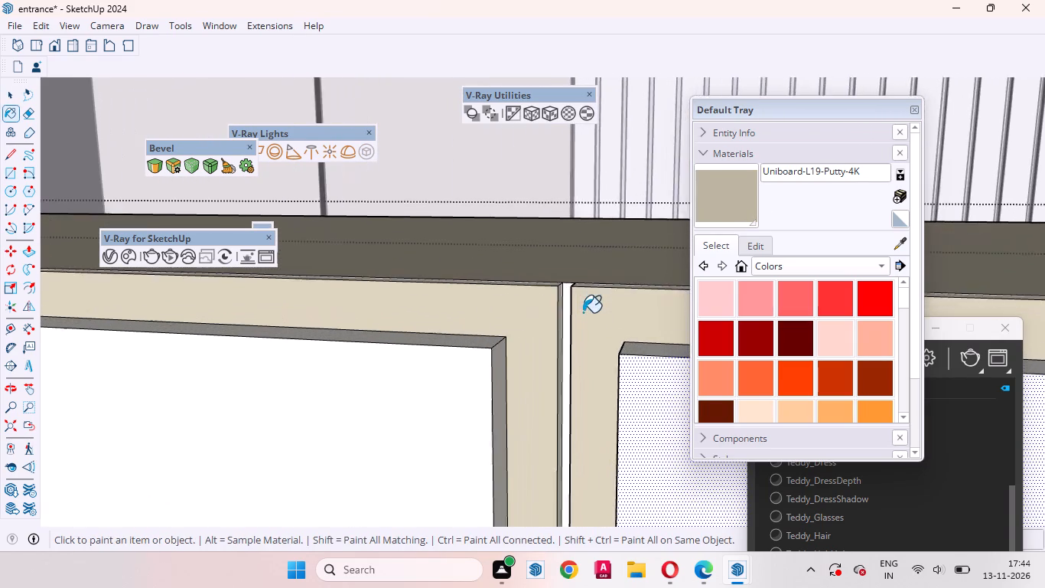
pyautogui.scroll(4, 583, 312)
pyautogui.doubleClick(560, 289)
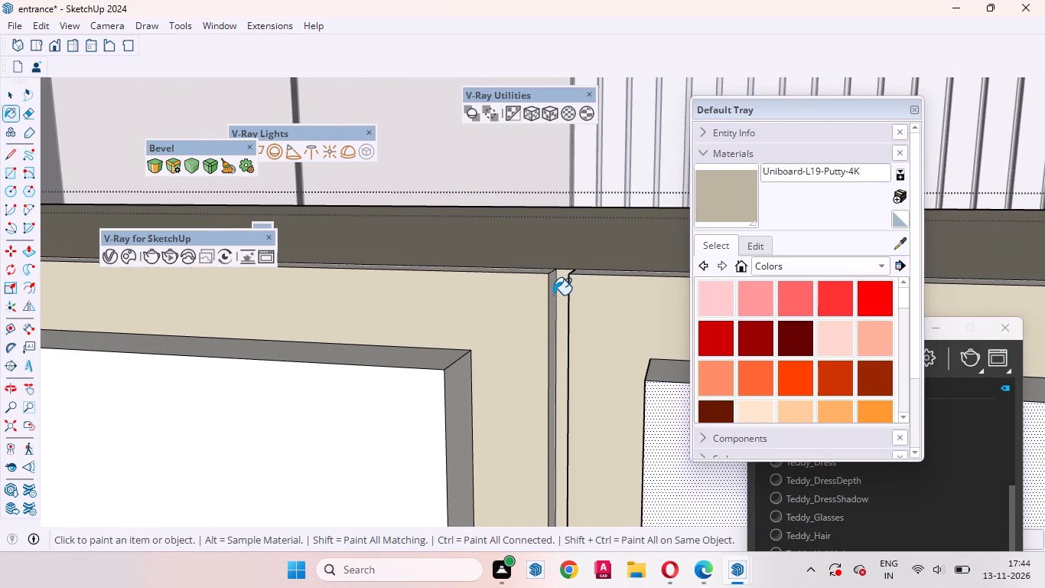
pyautogui.click(553, 295)
pyautogui.moveTo(570, 307); pyautogui.dragTo(653, 333, button='middle')
pyautogui.click(565, 291)
pyautogui.scroll(-5, 560, 286)
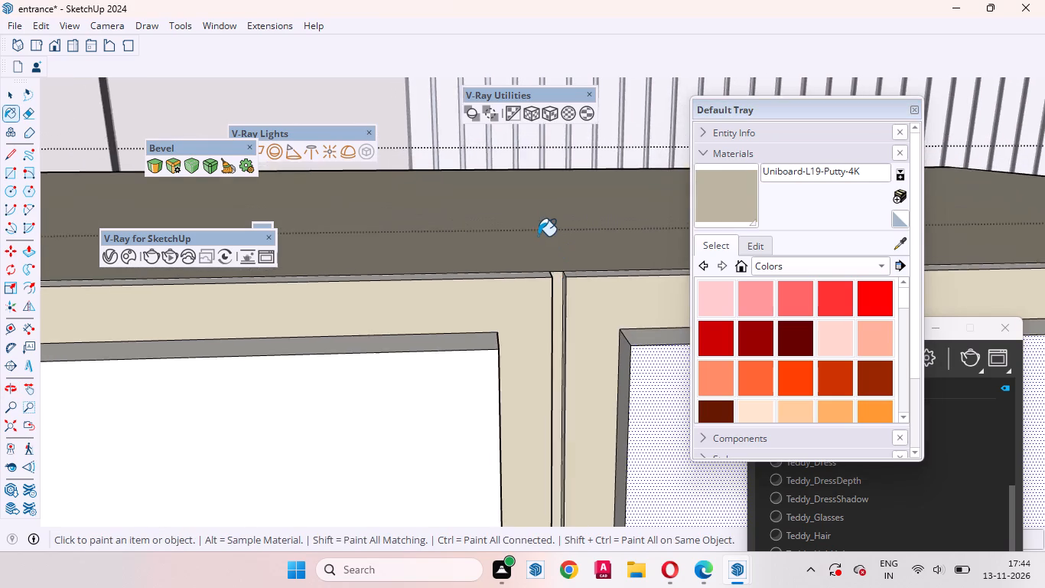
pyautogui.scroll(-17, 538, 236)
pyautogui.press('space')
pyautogui.scroll(4, 479, 302)
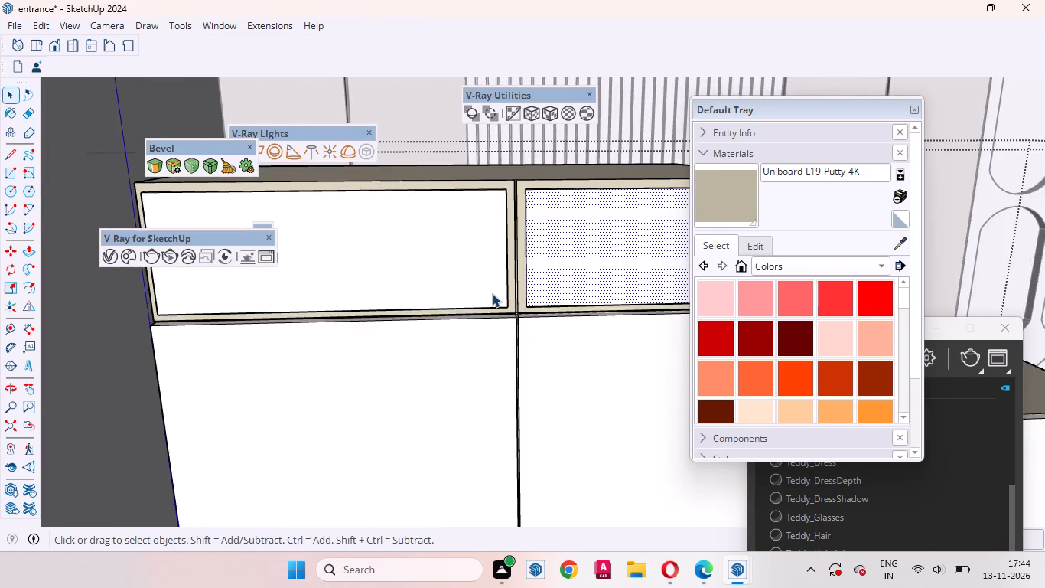
pyautogui.scroll(13, 492, 293)
pyautogui.moveTo(497, 299); pyautogui.dragTo(461, 261, button='middle')
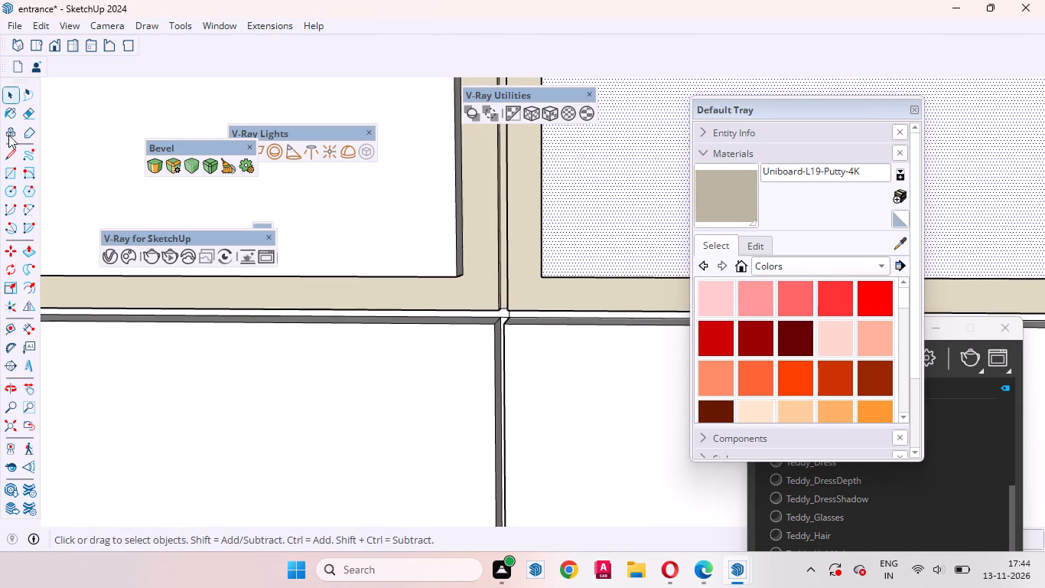
pyautogui.click(53, 49)
pyautogui.scroll(-12, 244, 313)
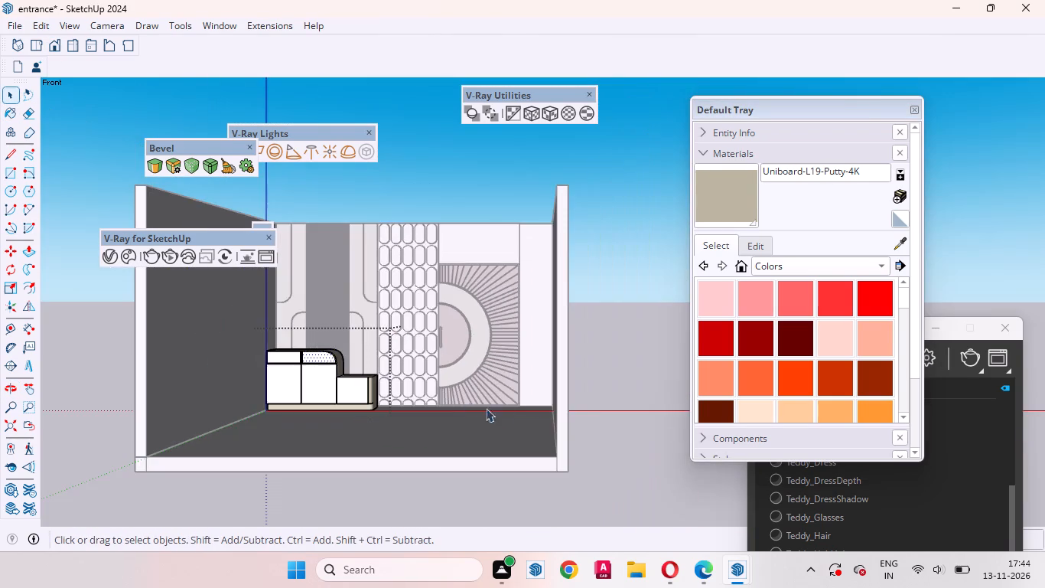
pyautogui.doubleClick(599, 422)
# Examine the cabinet's drawer borders, rounded corner and top edge from several angles.
pyautogui.moveTo(448, 433); pyautogui.dragTo(468, 492, button='middle')
pyautogui.scroll(1, 361, 351)
pyautogui.scroll(-2, 563, 377)
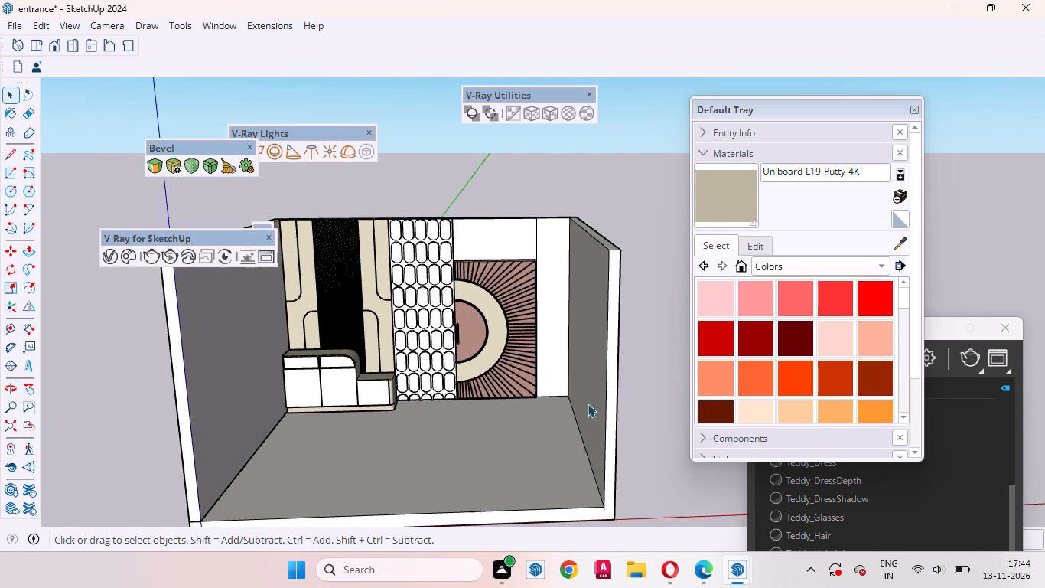
pyautogui.scroll(-4, 588, 403)
pyautogui.scroll(6, 469, 377)
pyautogui.moveTo(433, 417); pyautogui.dragTo(399, 350, button='middle')
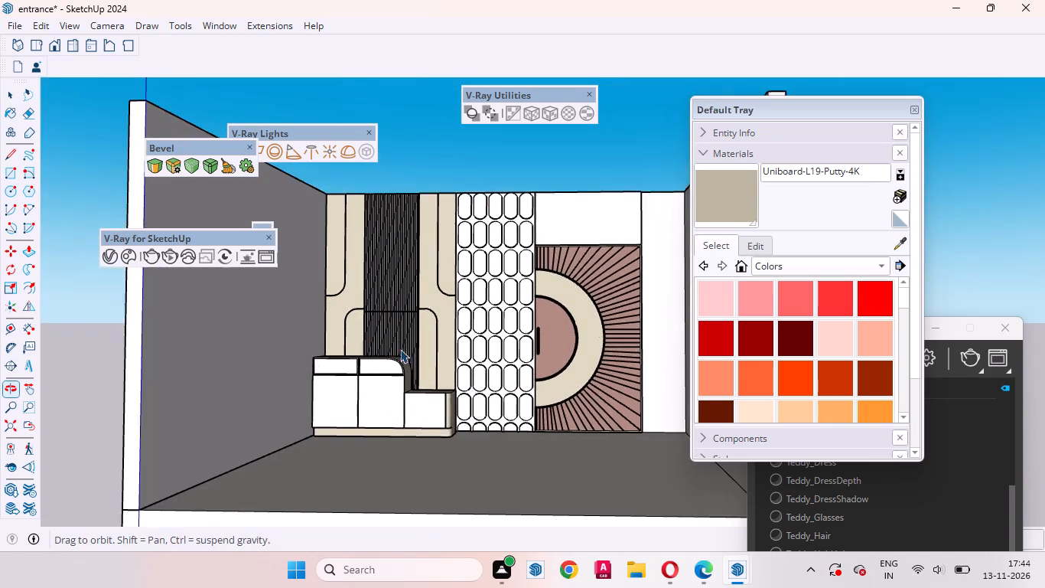
pyautogui.scroll(7, 379, 356)
pyautogui.scroll(3, 393, 423)
pyautogui.scroll(-2, 483, 301)
pyautogui.scroll(1, 485, 300)
pyautogui.scroll(-1, 490, 299)
pyautogui.moveTo(469, 348); pyautogui.dragTo(464, 445, button='middle')
pyautogui.scroll(12, 316, 366)
pyautogui.moveTo(470, 396); pyautogui.dragTo(371, 437, button='middle')
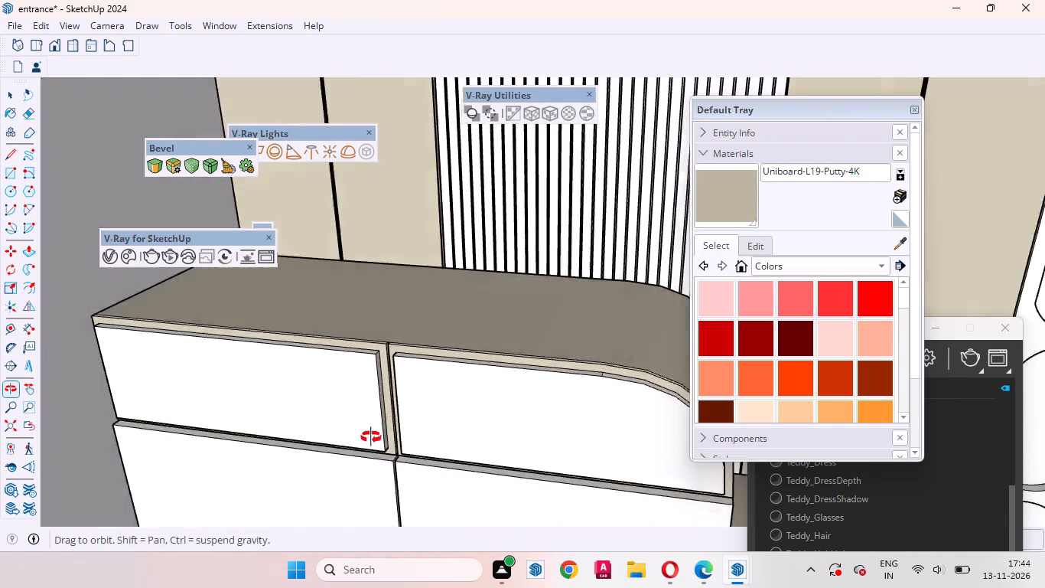
pyautogui.moveTo(371, 437); pyautogui.dragTo(249, 412, button='middle')
pyautogui.scroll(3, 417, 376)
pyautogui.scroll(-7, 447, 211)
pyautogui.scroll(8, 471, 335)
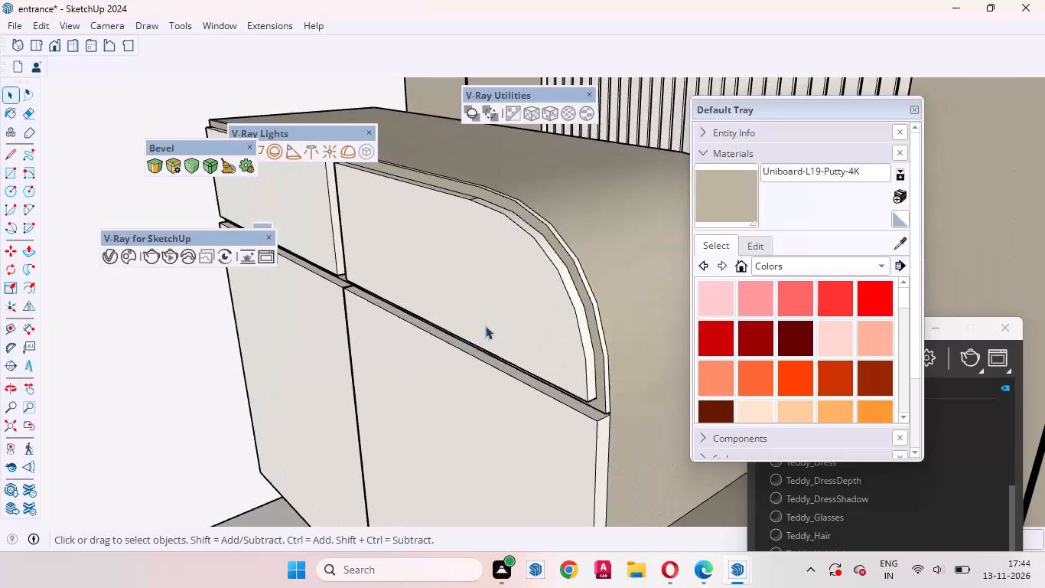
pyautogui.moveTo(473, 330); pyautogui.dragTo(600, 314, button='middle')
pyautogui.scroll(-16, 523, 348)
pyautogui.moveTo(494, 284); pyautogui.dragTo(526, 296, button='middle')
pyautogui.scroll(16, 320, 217)
pyautogui.moveTo(587, 263); pyautogui.dragTo(462, 358, button='middle')
pyautogui.scroll(6, 442, 309)
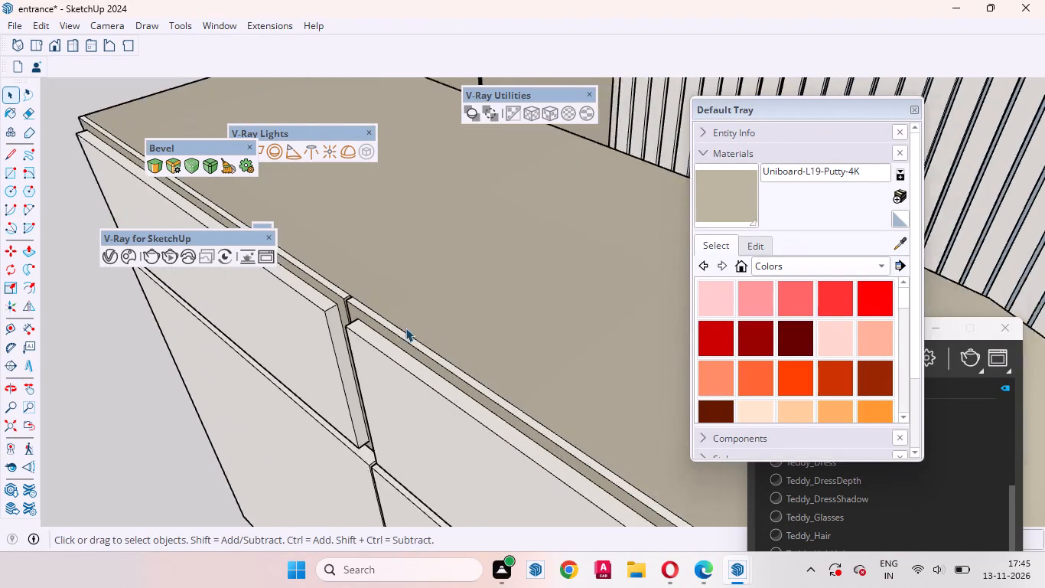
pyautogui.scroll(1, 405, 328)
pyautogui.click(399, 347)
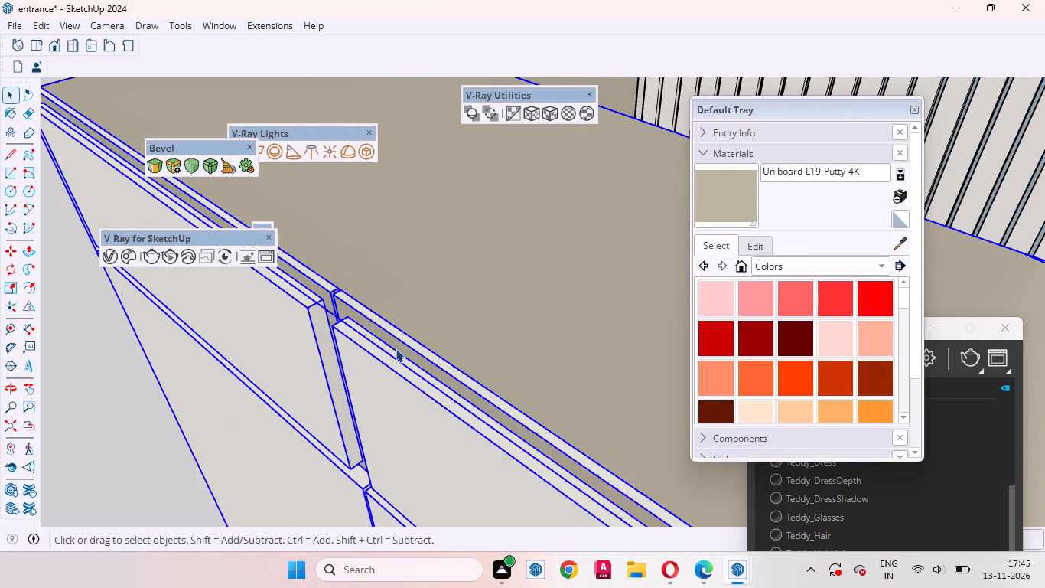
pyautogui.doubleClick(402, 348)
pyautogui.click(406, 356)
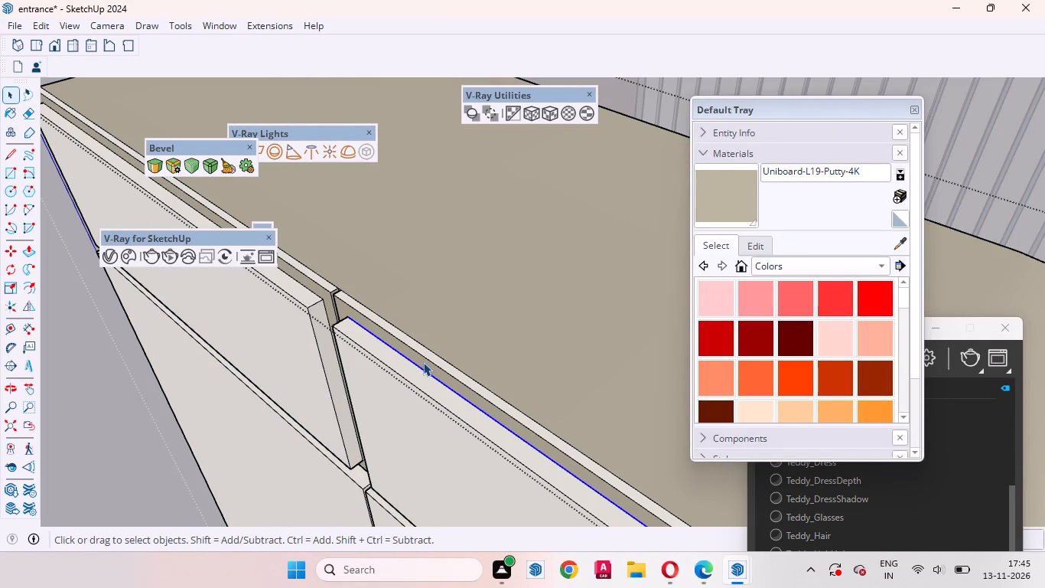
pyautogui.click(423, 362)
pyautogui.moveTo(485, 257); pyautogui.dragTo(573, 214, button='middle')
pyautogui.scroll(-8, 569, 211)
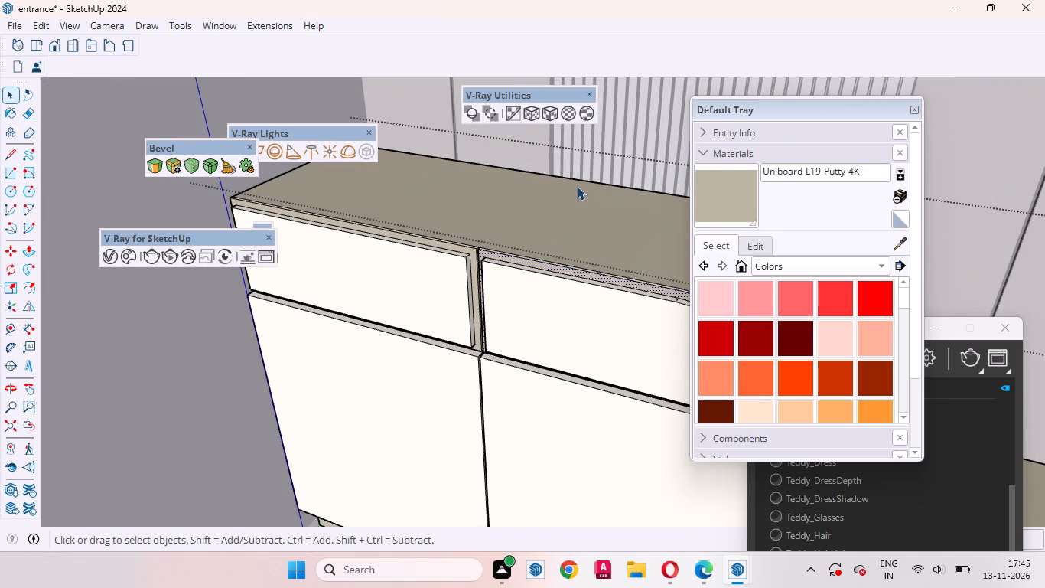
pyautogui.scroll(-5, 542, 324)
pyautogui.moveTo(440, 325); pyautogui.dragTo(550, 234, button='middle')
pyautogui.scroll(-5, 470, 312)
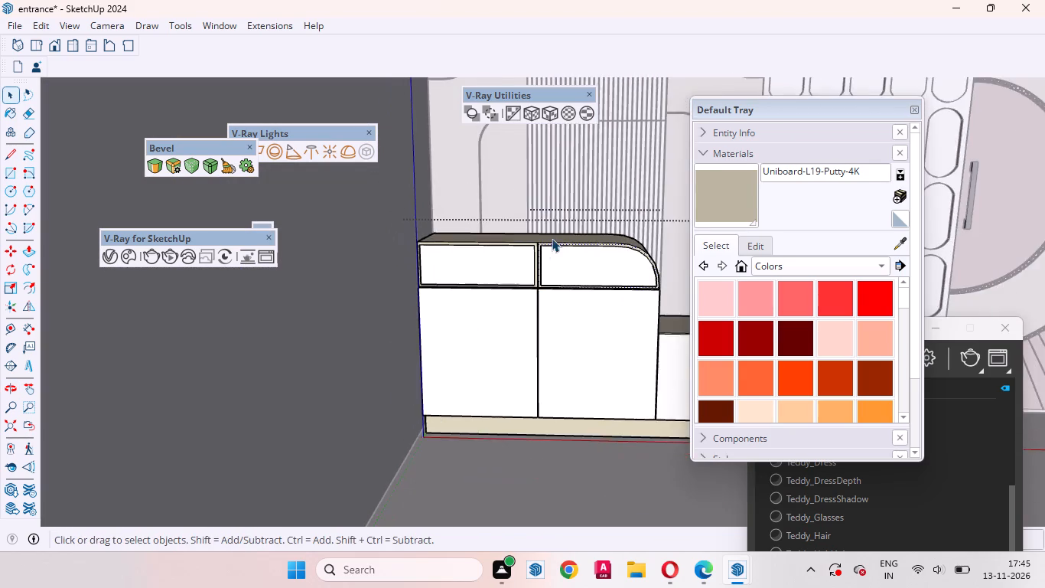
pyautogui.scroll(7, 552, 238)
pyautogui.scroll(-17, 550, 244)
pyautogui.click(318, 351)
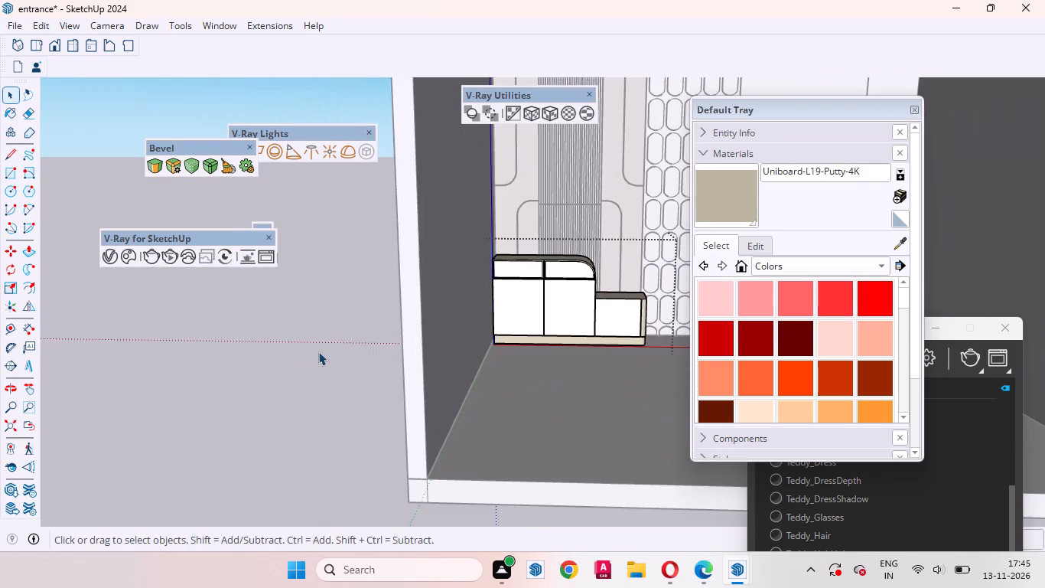
# Inside the cabinet group, pull the recessed border around the curved-corner drawer front forward until flush with the drawer face.
pyautogui.scroll(8, 503, 252)
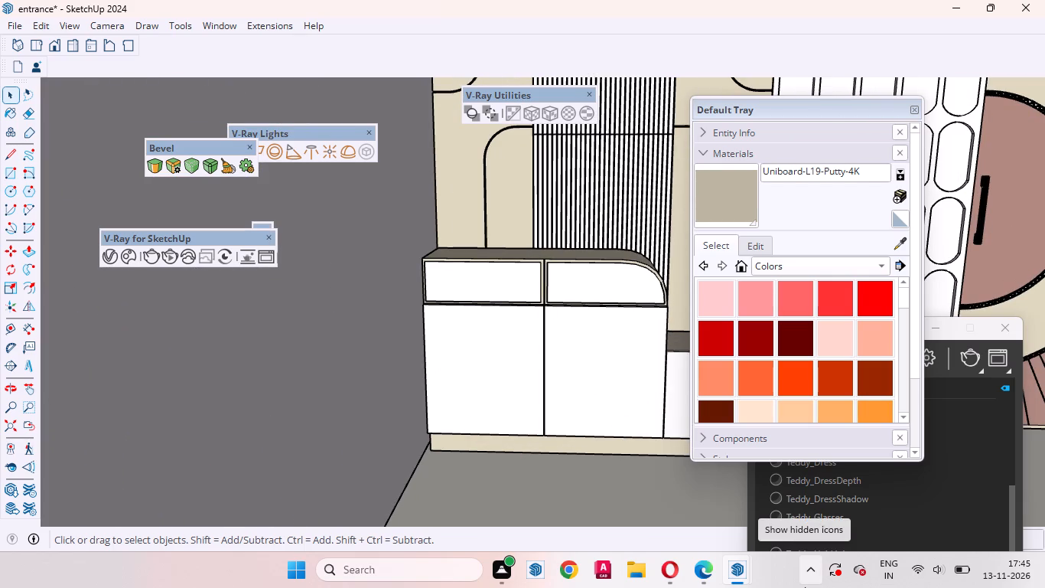
pyautogui.scroll(3, 839, 508)
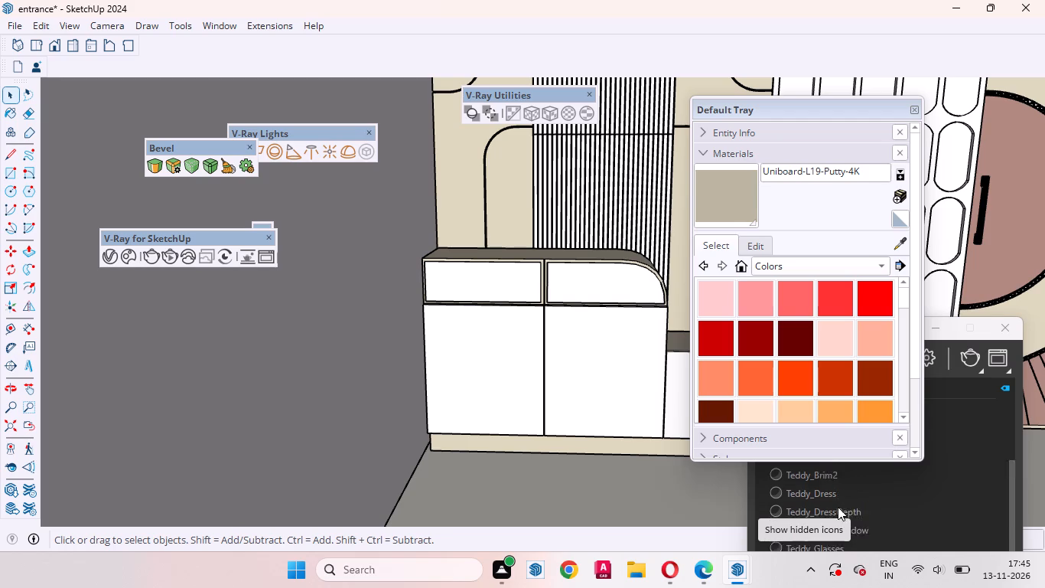
pyautogui.scroll(4, 575, 300)
pyautogui.moveTo(623, 315); pyautogui.dragTo(516, 393, button='middle')
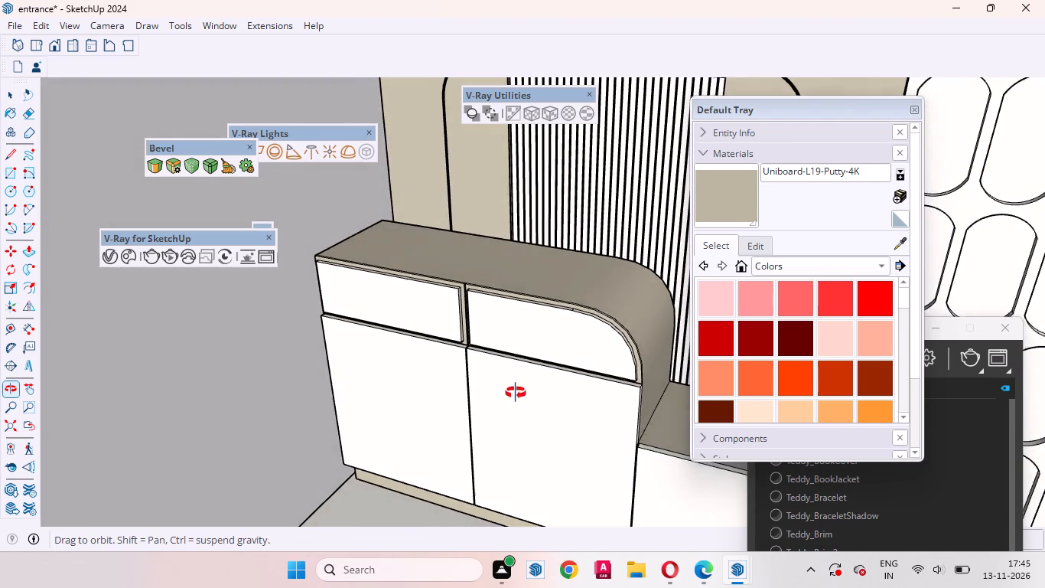
pyautogui.moveTo(516, 393); pyautogui.dragTo(503, 402, button='middle')
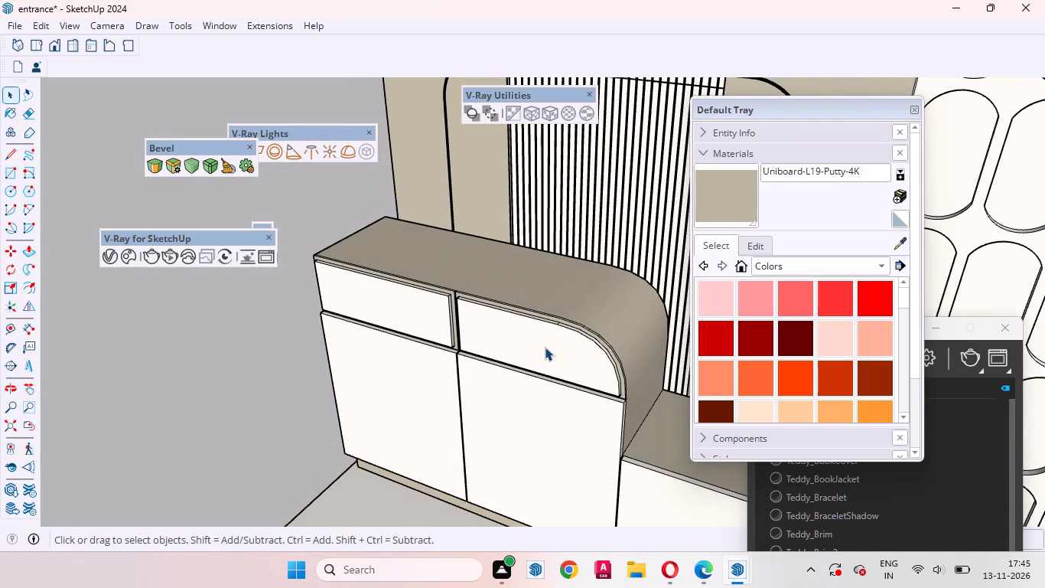
pyautogui.scroll(9, 531, 342)
pyautogui.moveTo(492, 301); pyautogui.dragTo(418, 350, button='middle')
pyautogui.scroll(9, 312, 288)
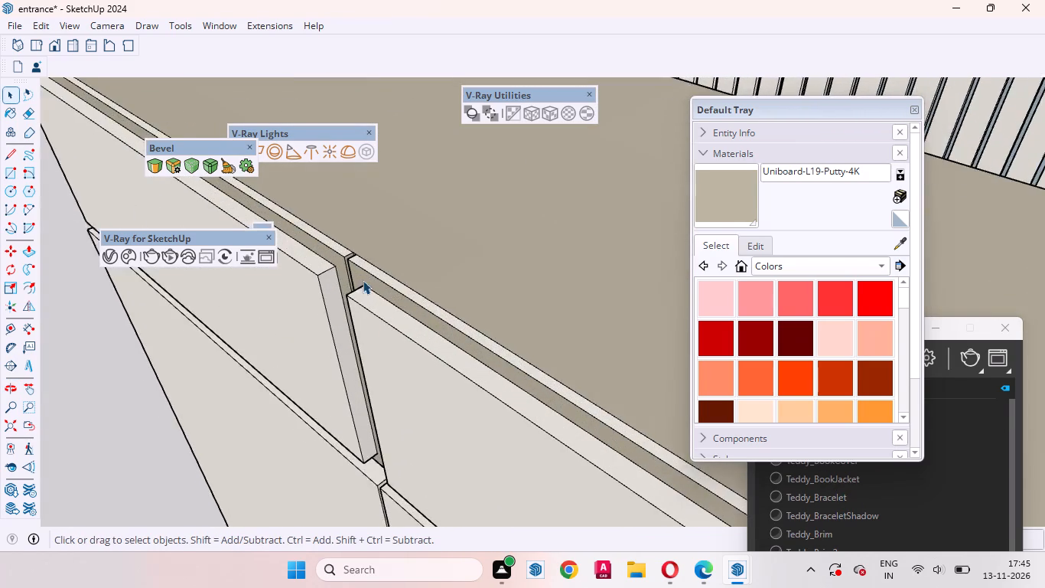
pyautogui.scroll(2, 363, 280)
pyautogui.click(365, 280)
pyautogui.doubleClick(367, 279)
pyautogui.click(373, 280)
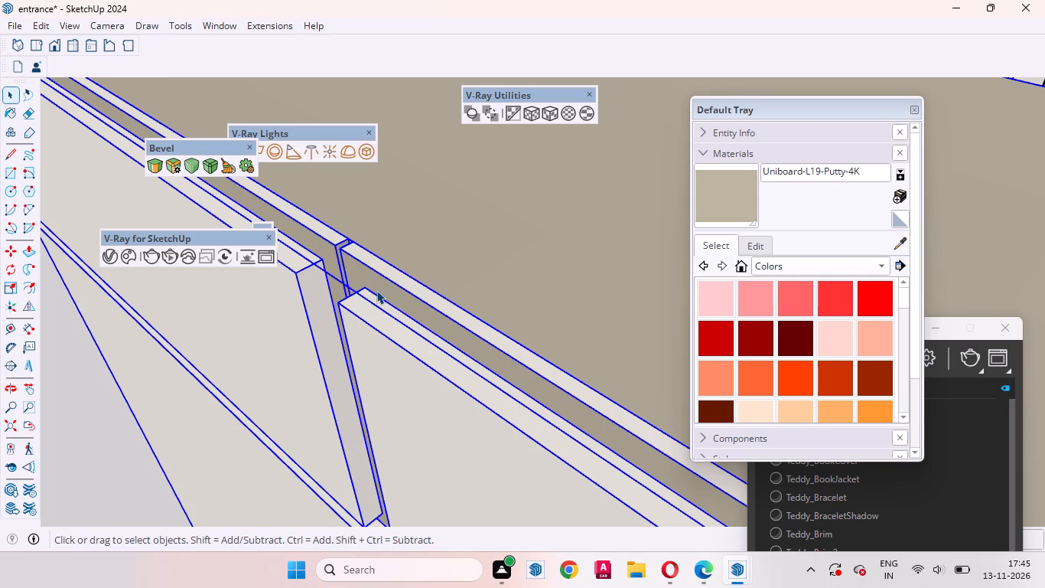
pyautogui.doubleClick(376, 290)
pyautogui.doubleClick(383, 285)
pyautogui.click(378, 286)
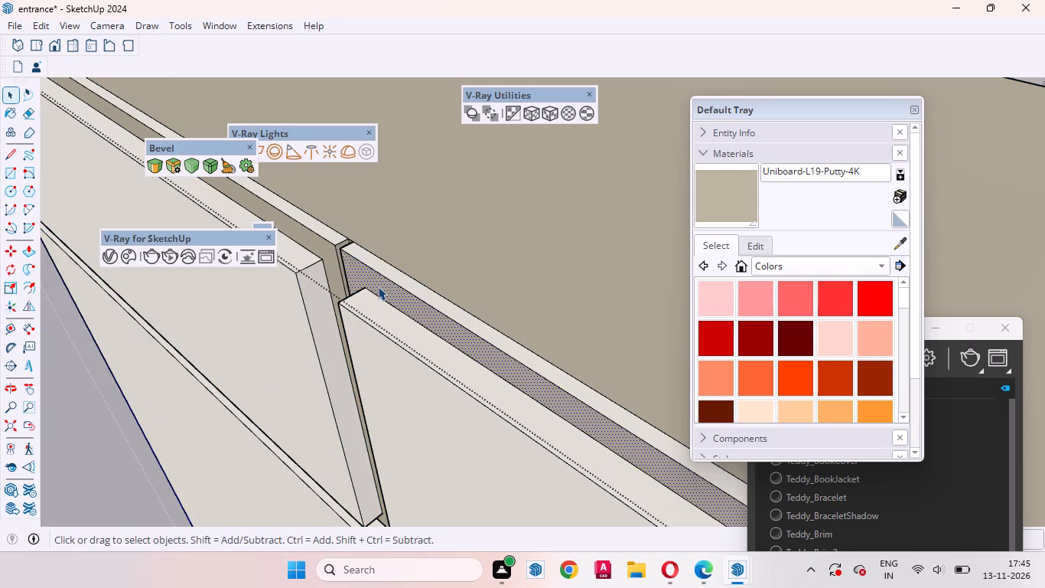
pyautogui.press('p')
pyautogui.click(378, 286)
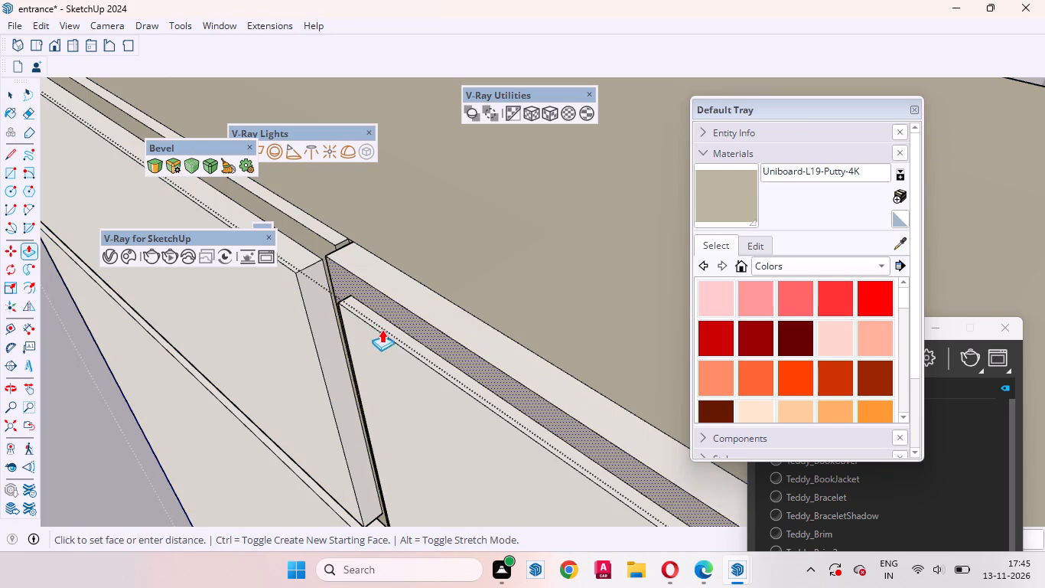
pyautogui.click(387, 339)
pyautogui.press('space')
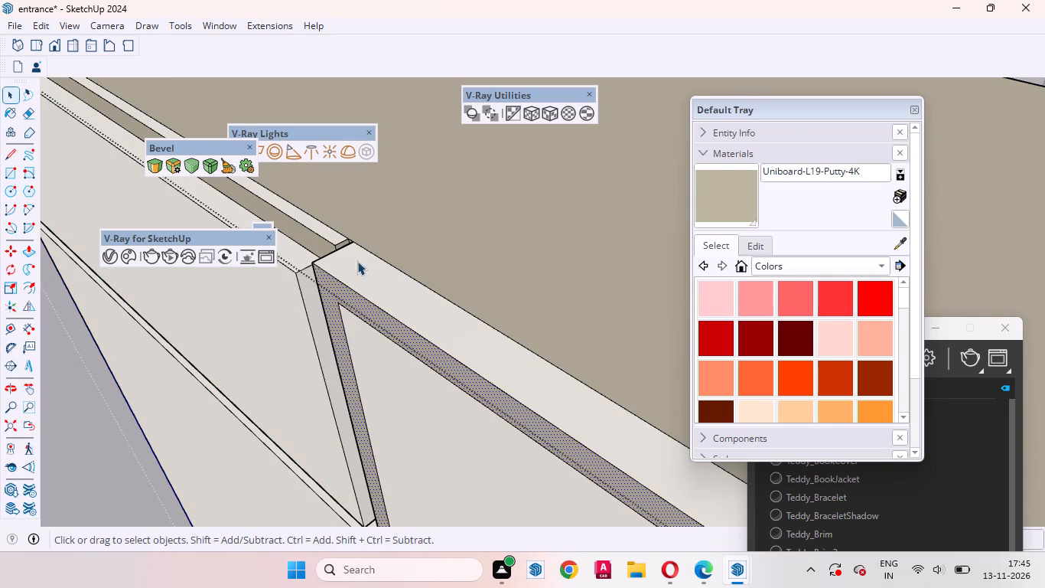
# Pull the recessed border around the rectangular drawer front forward by the same distance, and leave the cabinet group.
pyautogui.scroll(2, 336, 263)
pyautogui.scroll(-5, 514, 279)
pyautogui.scroll(7, 438, 273)
pyautogui.click(379, 248)
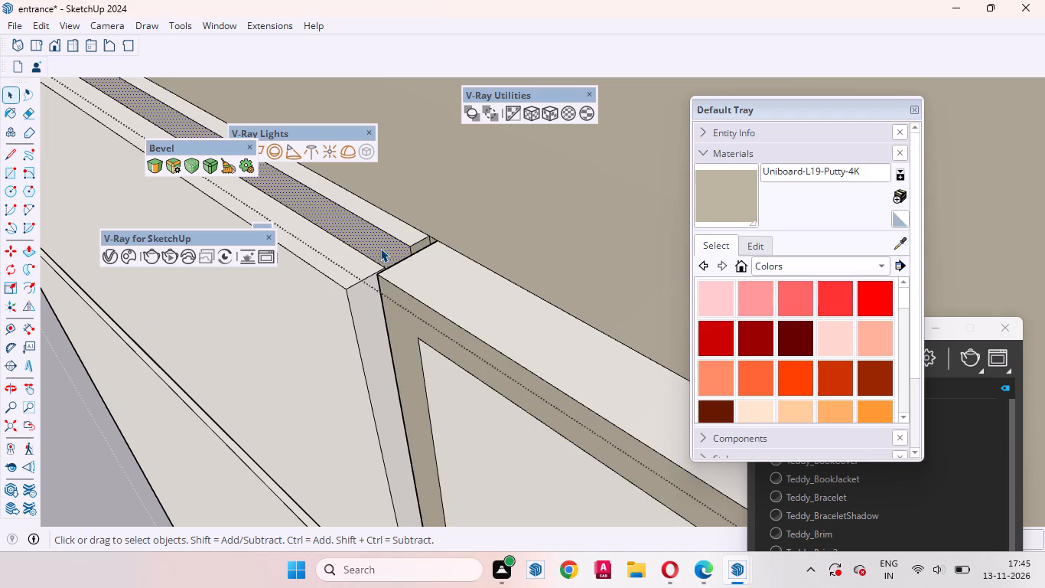
pyautogui.press('p')
pyautogui.doubleClick(380, 248)
pyautogui.press('space')
pyautogui.scroll(-6, 528, 234)
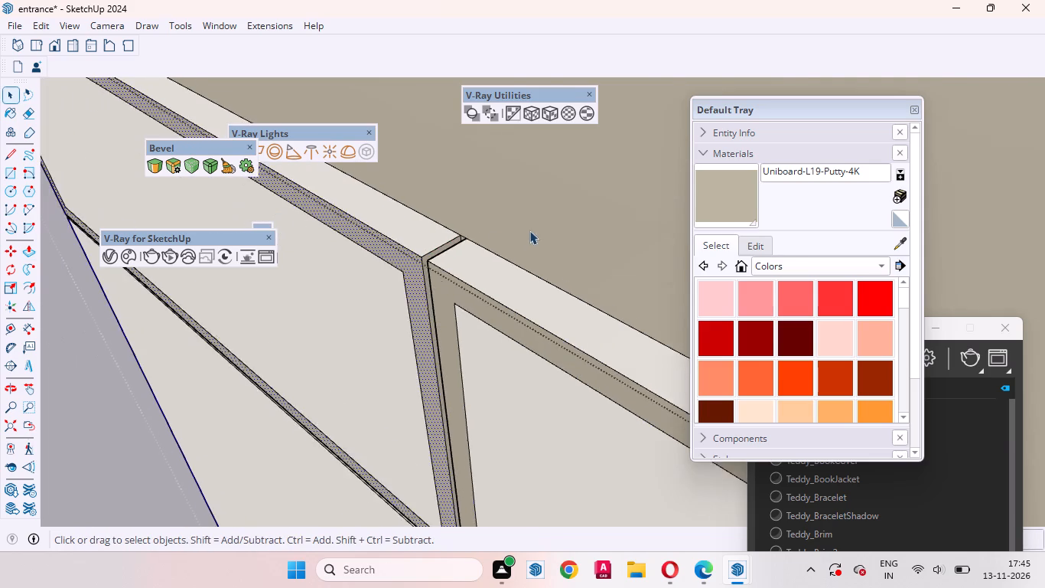
pyautogui.scroll(-20, 529, 230)
pyautogui.scroll(-3, 529, 230)
pyautogui.moveTo(509, 292); pyautogui.dragTo(624, 191, button='middle')
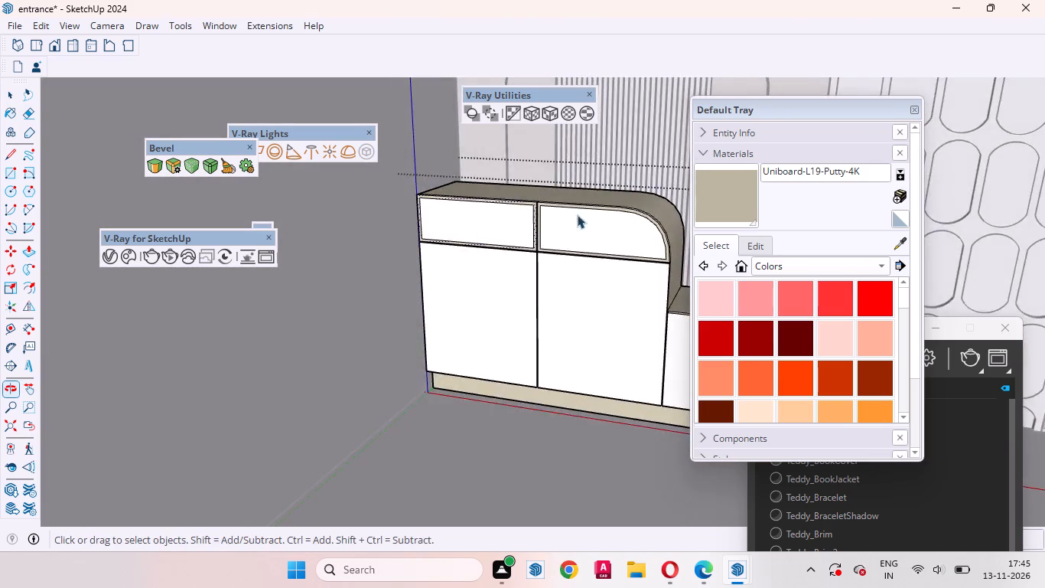
pyautogui.scroll(-13, 557, 240)
pyautogui.doubleClick(308, 357)
# Examine the cabinet's drawer borders and door fronts up close, and the cabinet within the whole room.
pyautogui.scroll(5, 532, 211)
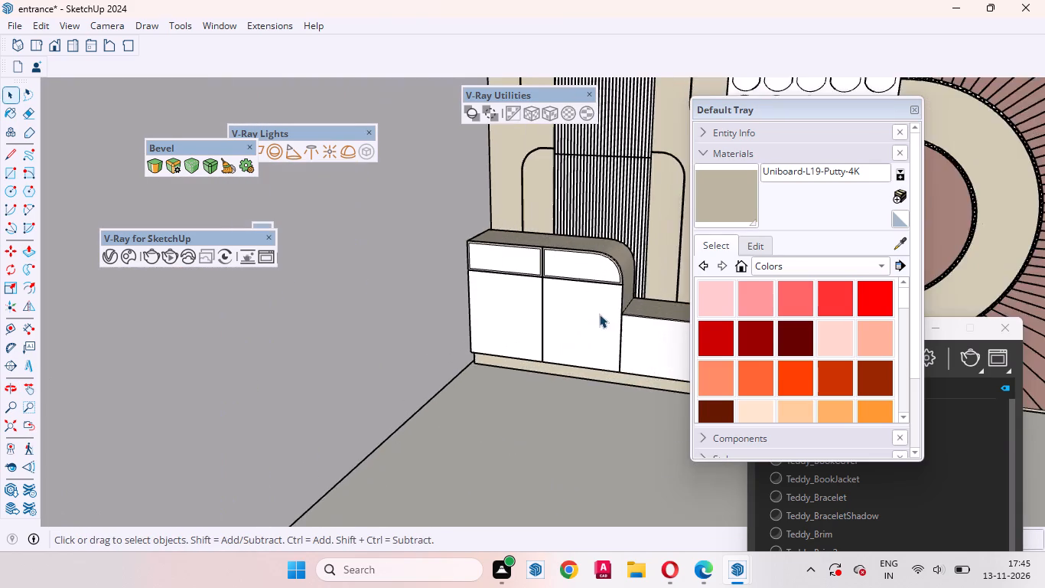
pyautogui.scroll(6, 599, 314)
pyautogui.moveTo(528, 305); pyautogui.dragTo(592, 265, button='middle')
pyautogui.scroll(7, 537, 218)
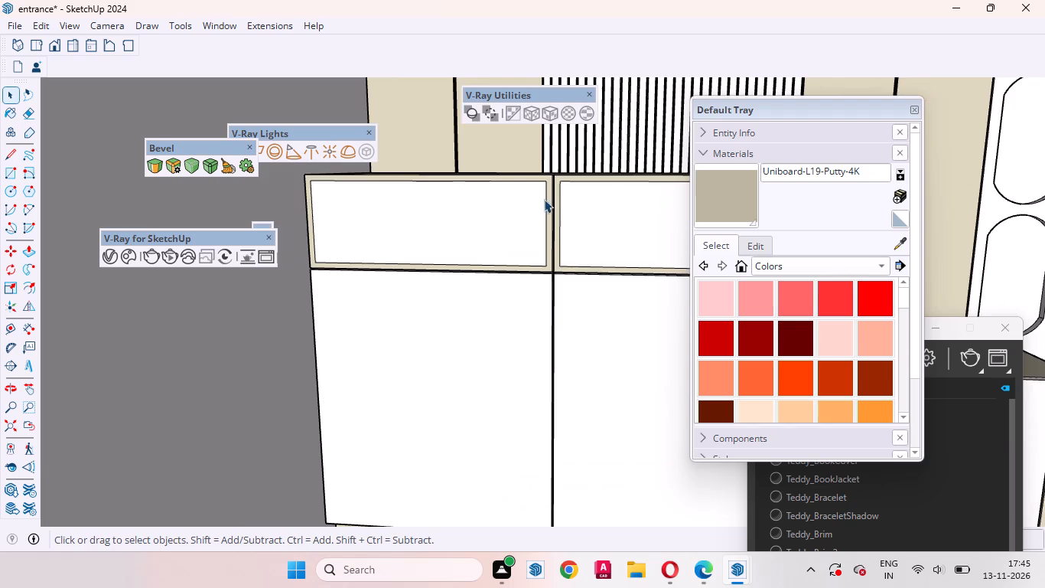
pyautogui.scroll(3, 542, 195)
pyautogui.scroll(-4, 549, 208)
pyautogui.moveTo(563, 306); pyautogui.dragTo(558, 270, button='middle')
pyautogui.scroll(-8, 557, 275)
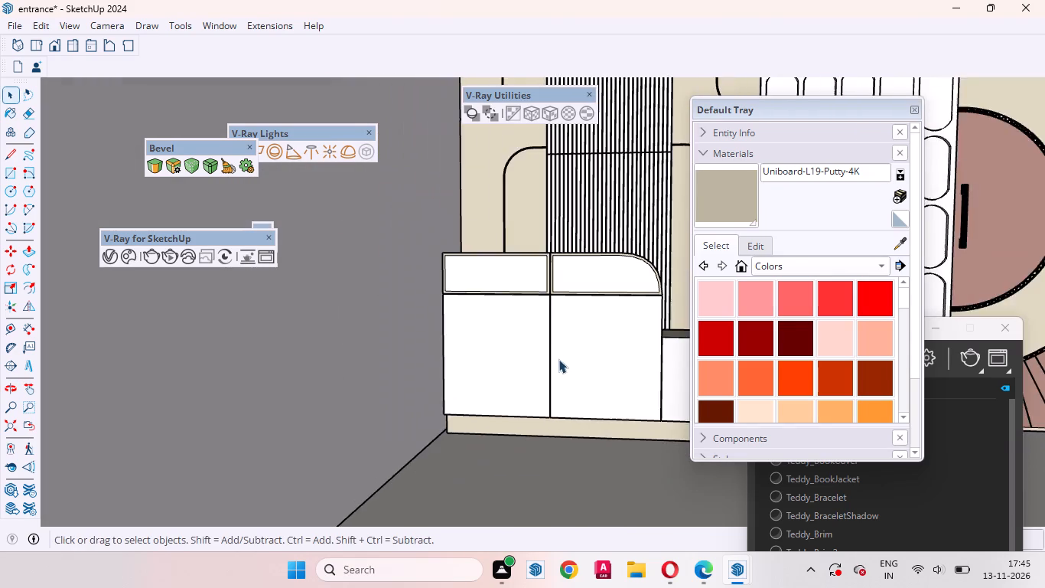
pyautogui.scroll(-17, 571, 349)
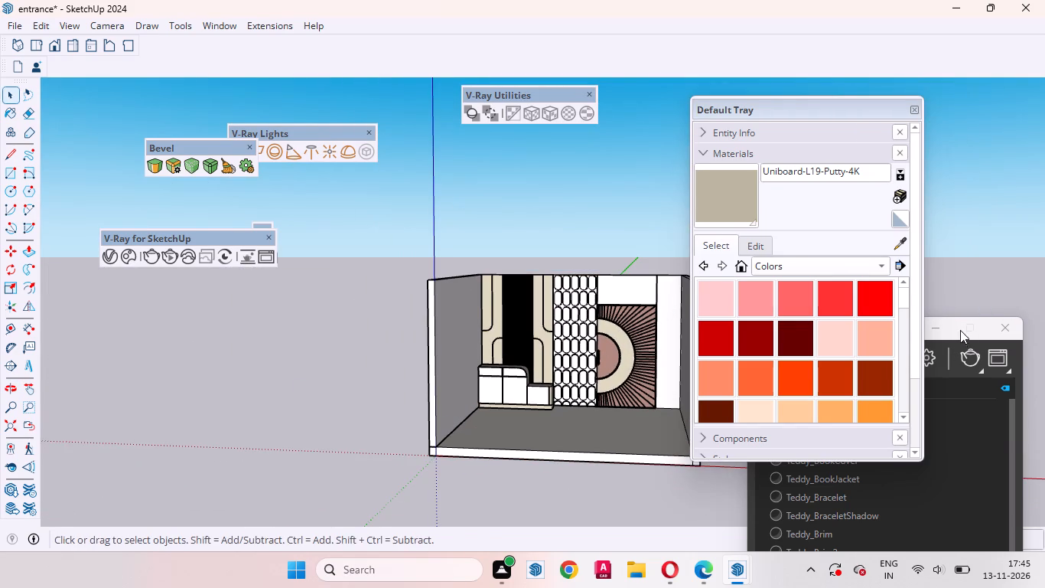
# Move the V-Ray Asset Editor clear of the material swatches and the room.
pyautogui.moveTo(952, 330); pyautogui.dragTo(965, 375)
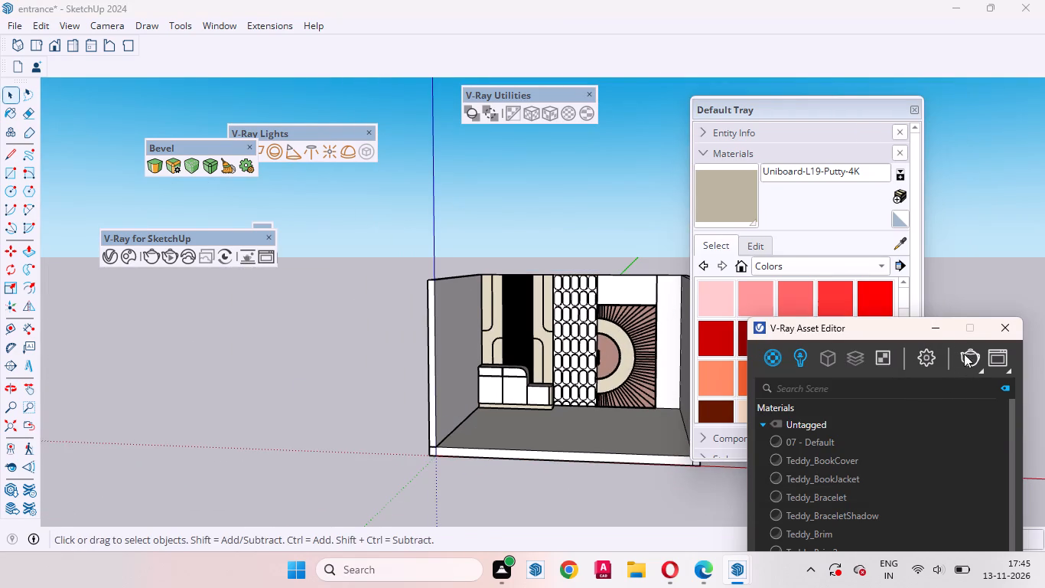
pyautogui.moveTo(953, 332); pyautogui.dragTo(881, 351)
pyautogui.moveTo(881, 351); pyautogui.dragTo(764, 351)
pyautogui.moveTo(858, 331); pyautogui.dragTo(907, 410)
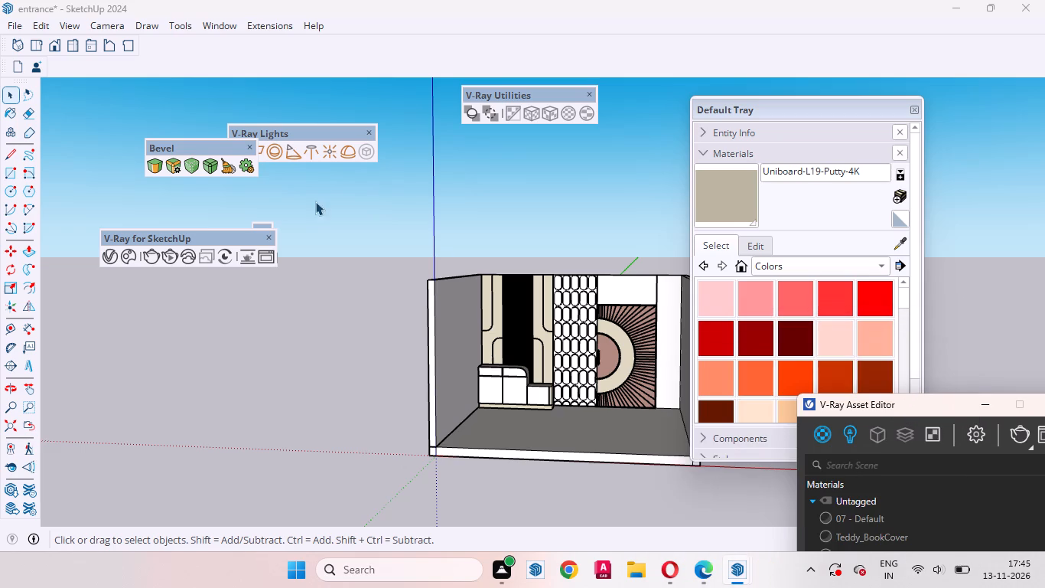
# Make a new group and draw a rectangle inside it across the wall tops, from a back outer corner to the diagonally opposite front corner.
pyautogui.click(49, 50)
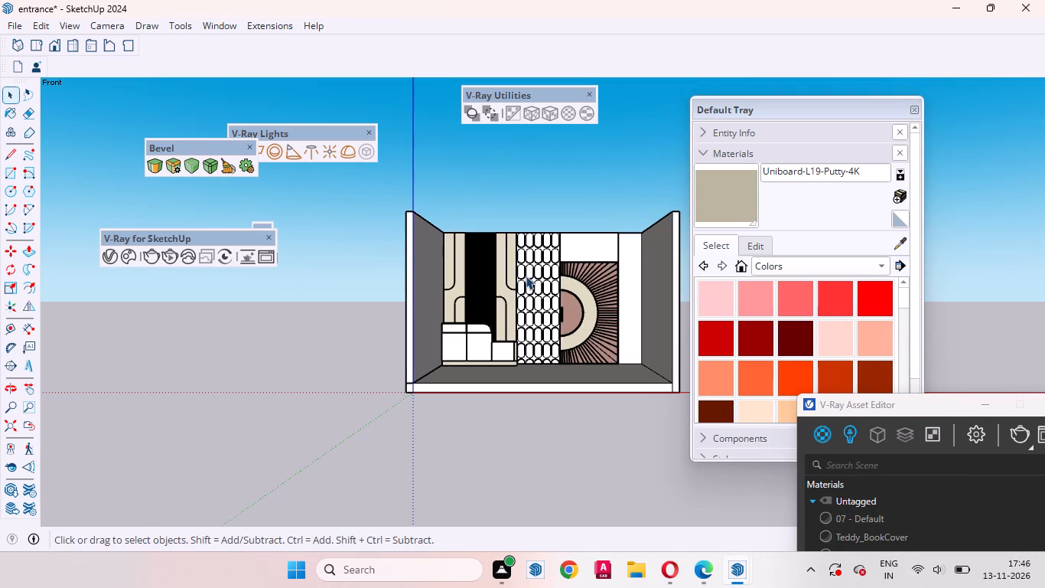
pyautogui.moveTo(535, 412); pyautogui.dragTo(505, 571, button='middle')
pyautogui.scroll(-6, 478, 408)
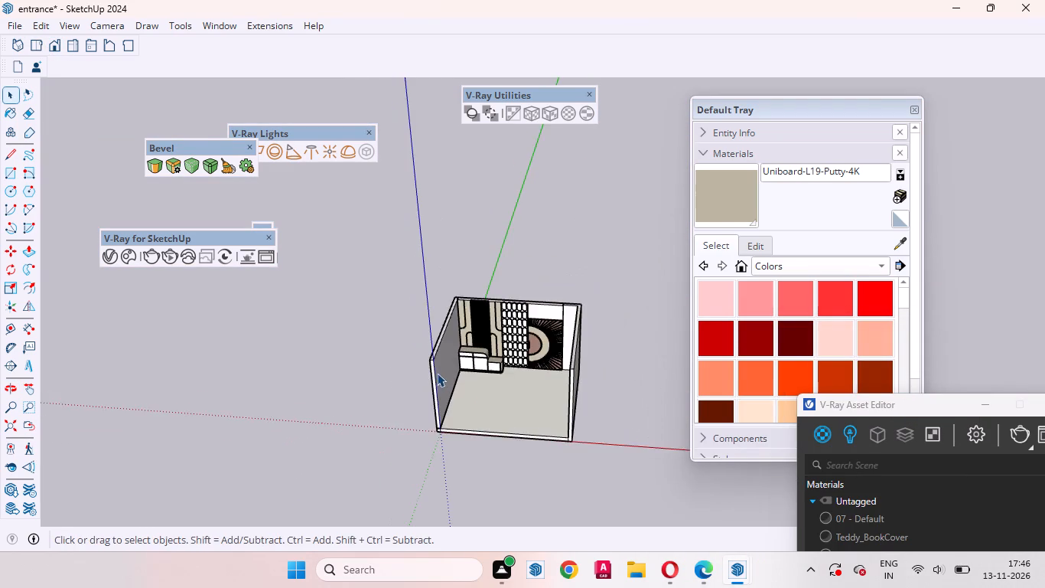
pyautogui.scroll(-3, 437, 373)
pyautogui.rightClick(579, 367)
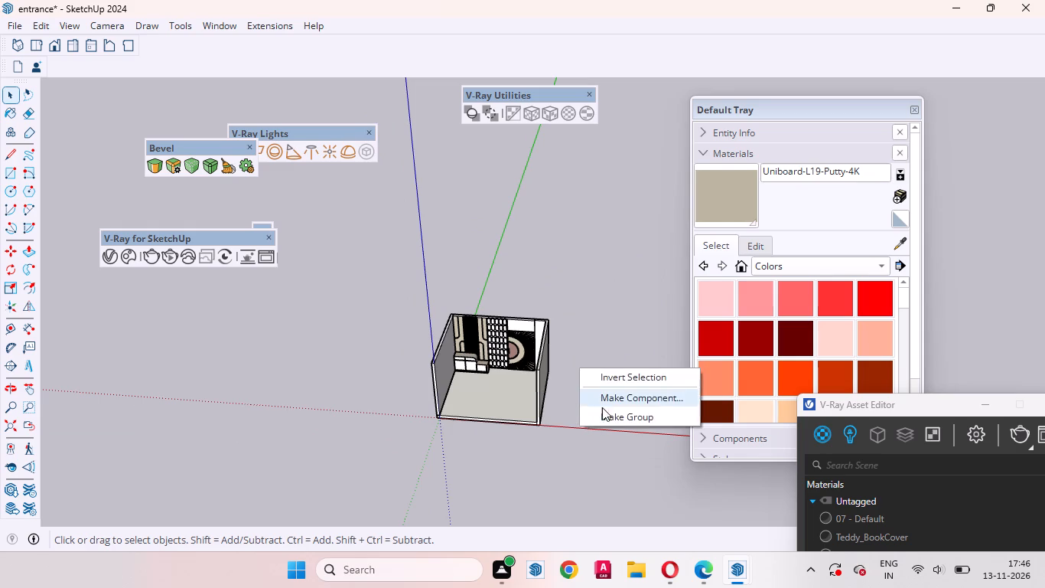
pyautogui.click(612, 418)
pyautogui.scroll(14, 496, 351)
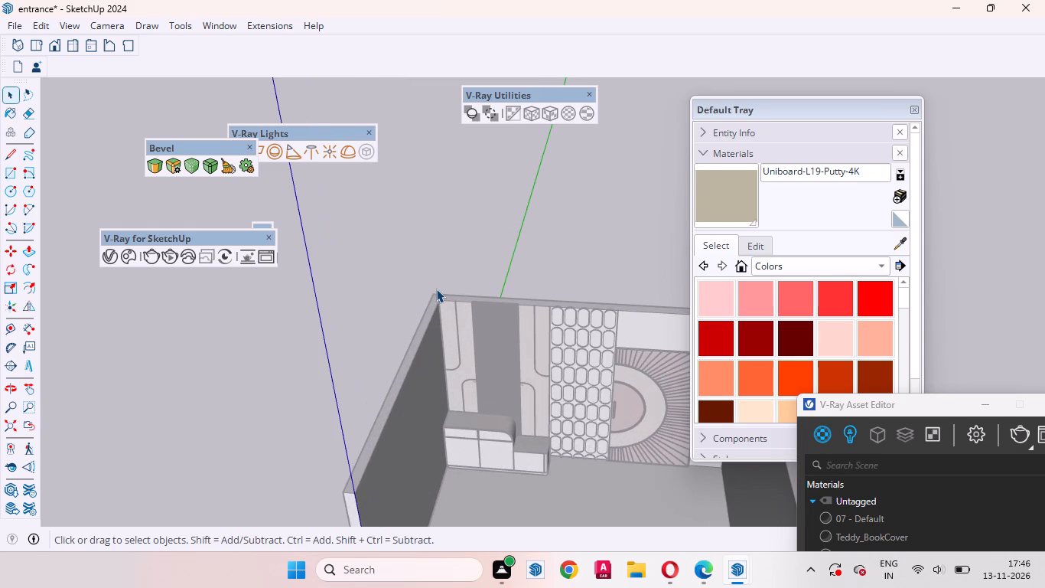
pyautogui.press('r')
pyautogui.scroll(6, 437, 289)
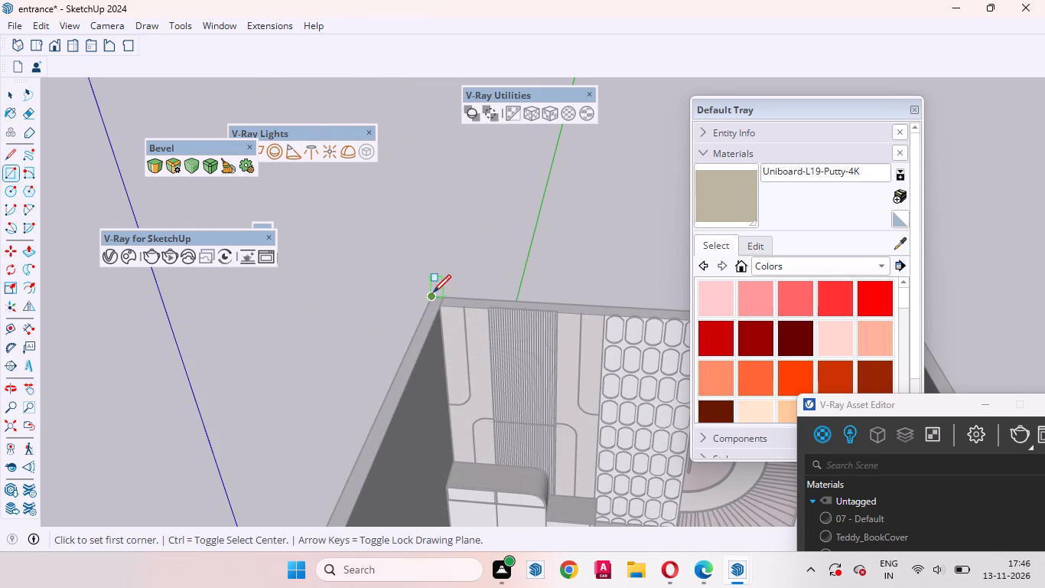
pyautogui.click(432, 291)
pyautogui.press('space')
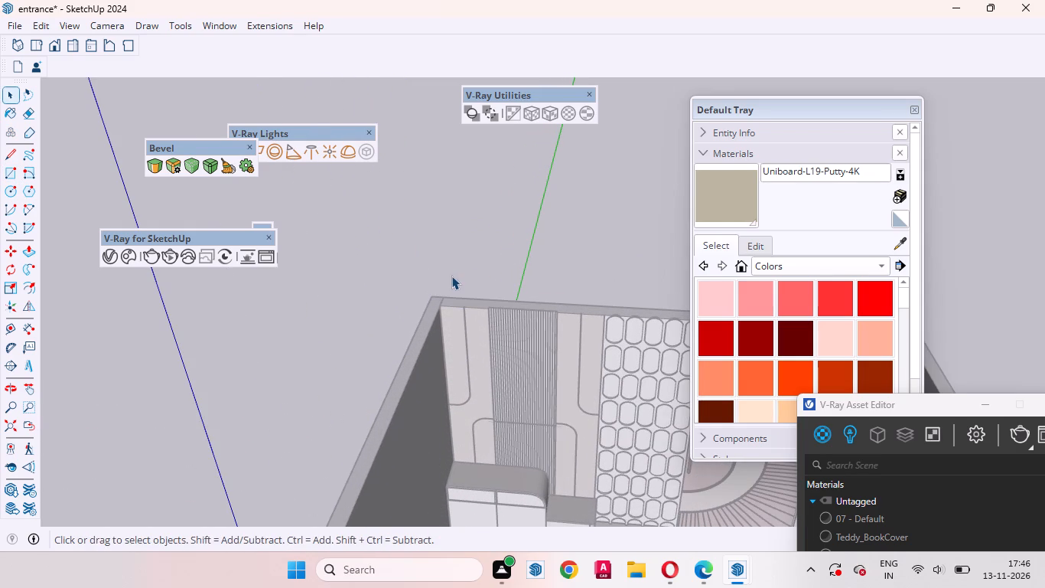
pyautogui.press('r')
pyautogui.click(433, 293)
pyautogui.scroll(-2, 438, 342)
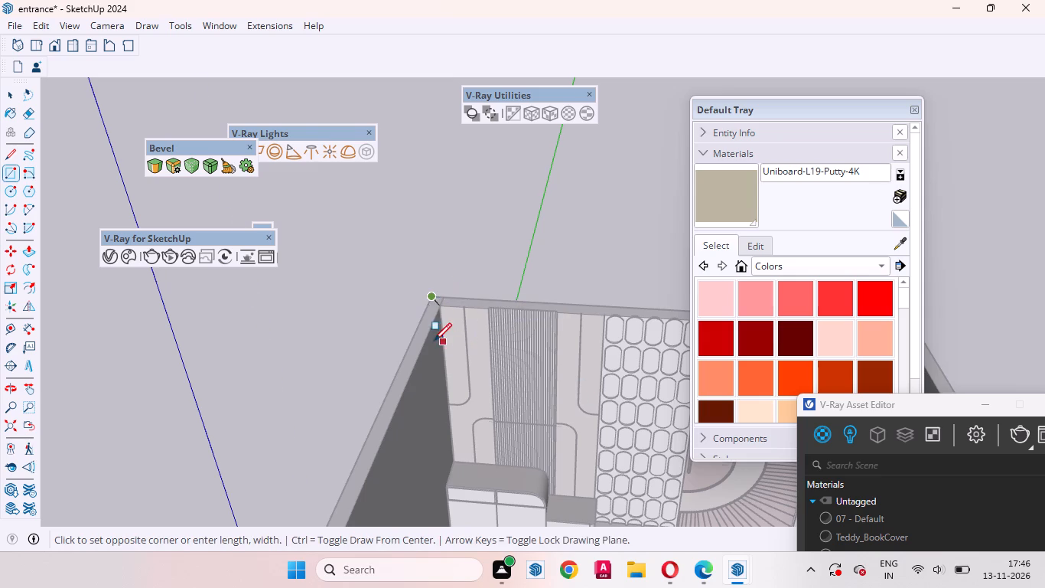
pyautogui.scroll(-12, 434, 341)
pyautogui.scroll(10, 575, 463)
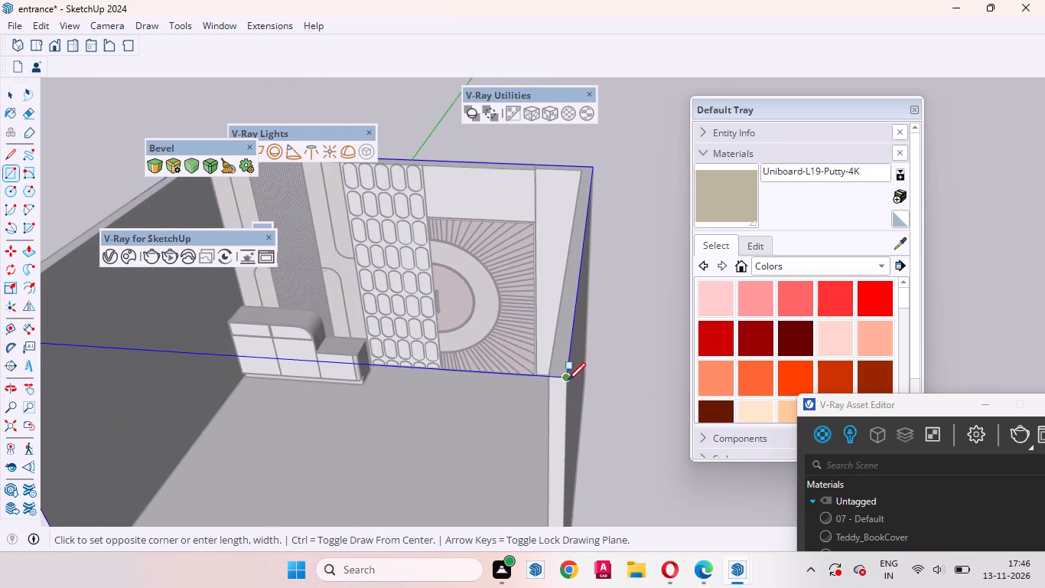
pyautogui.click(568, 380)
# Extrude the rectangle upward by 6 to form the room's ceiling slab, and leave its group.
pyautogui.press('p')
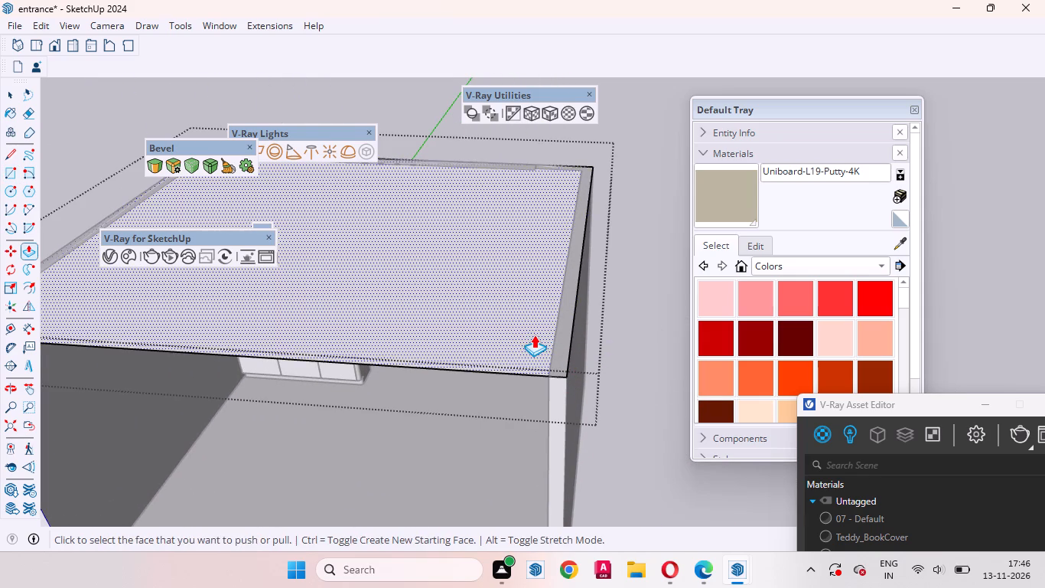
pyautogui.click(534, 335)
pyautogui.press('6')
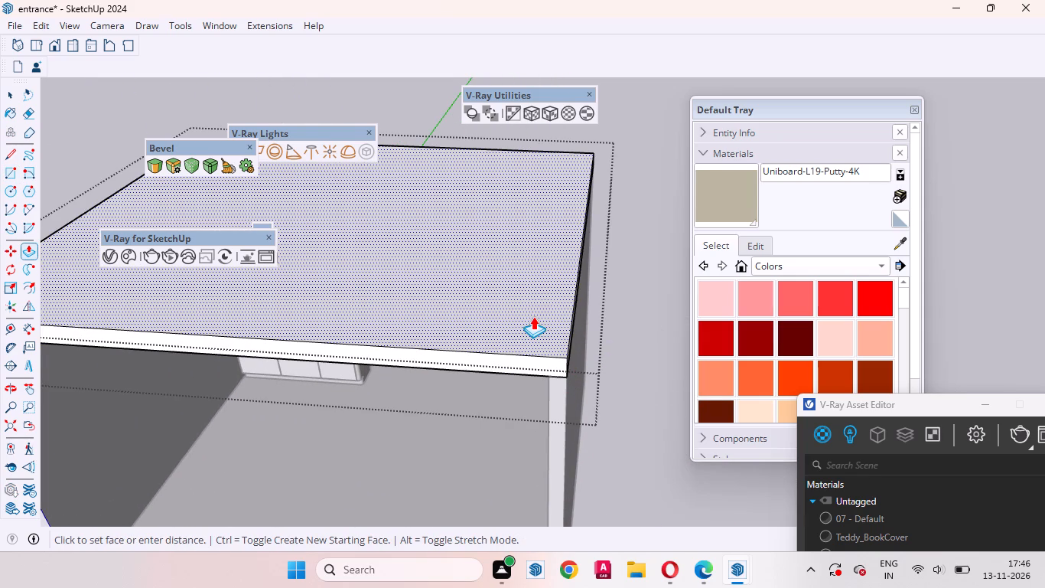
pyautogui.press('Return')
pyautogui.press('space')
pyautogui.click(637, 208)
pyautogui.scroll(-4, 643, 268)
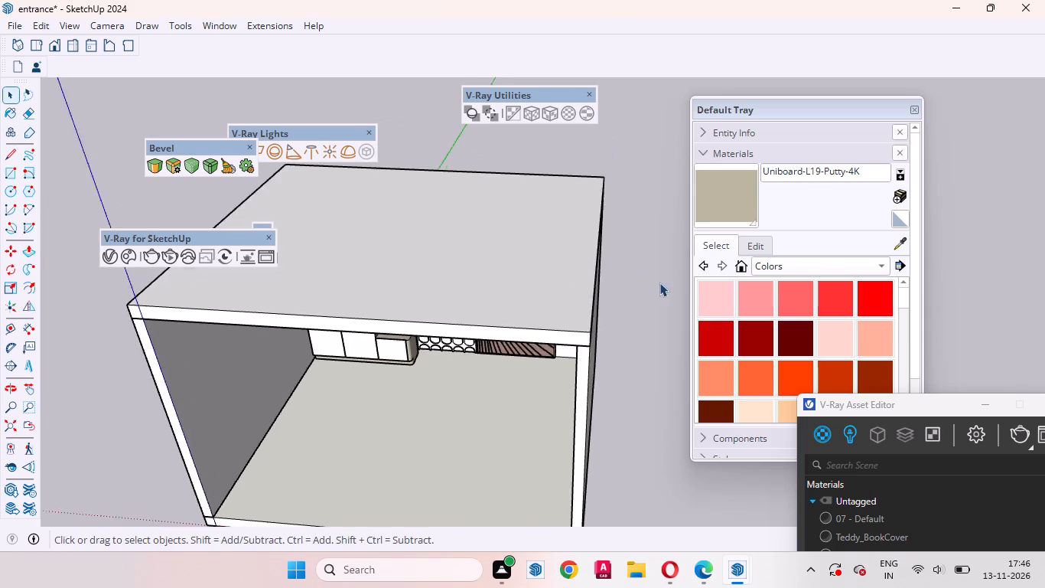
# Position the camera at the room's front floor edge, facing the panelled wall, with an eye height of 4'.
pyautogui.click(53, 51)
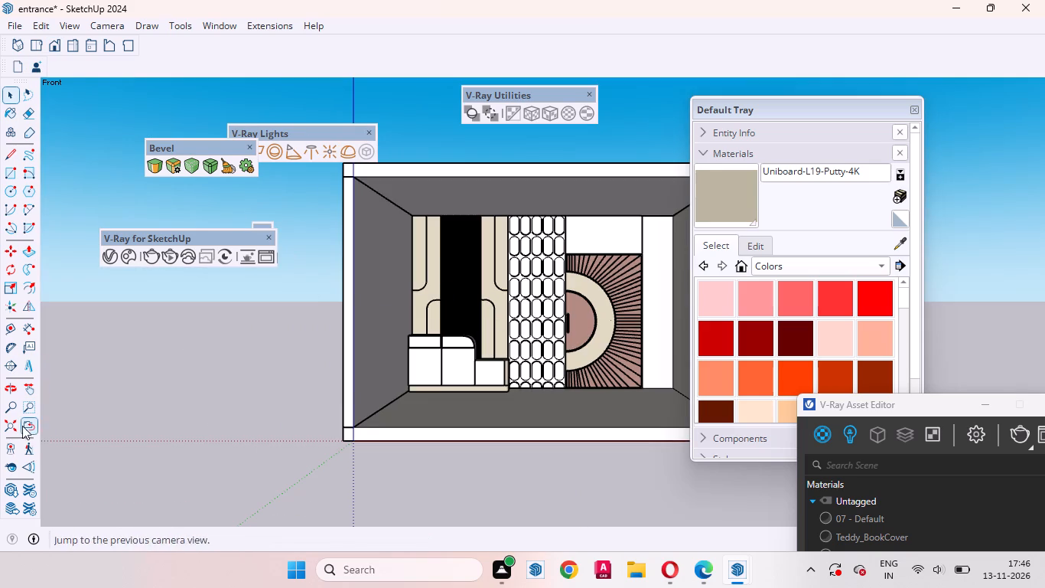
pyautogui.click(11, 443)
pyautogui.moveTo(478, 381); pyautogui.dragTo(480, 578, button='middle')
pyautogui.scroll(-5, 524, 288)
pyautogui.scroll(4, 529, 438)
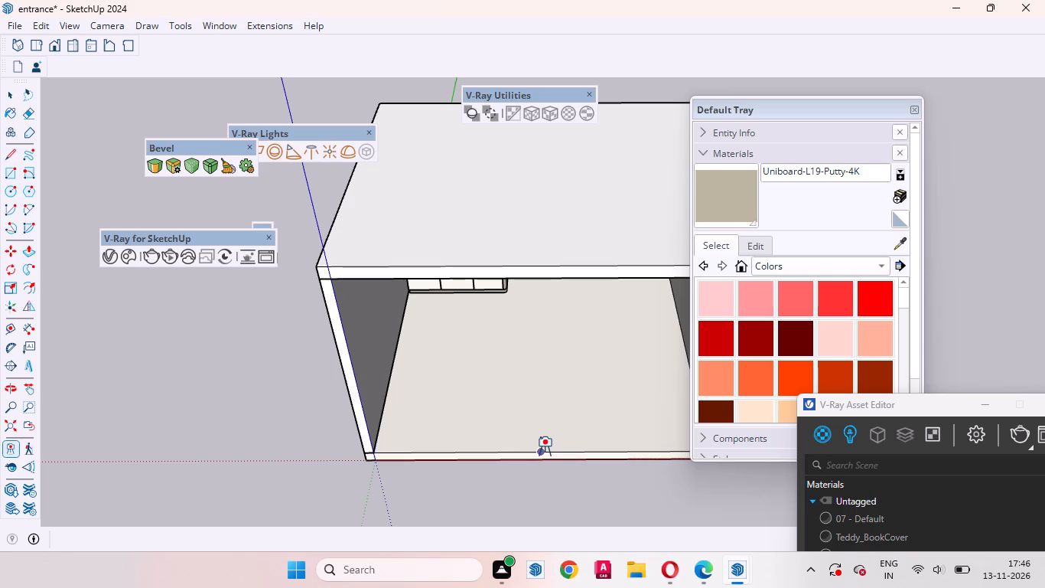
pyautogui.moveTo(539, 450); pyautogui.dragTo(539, 430)
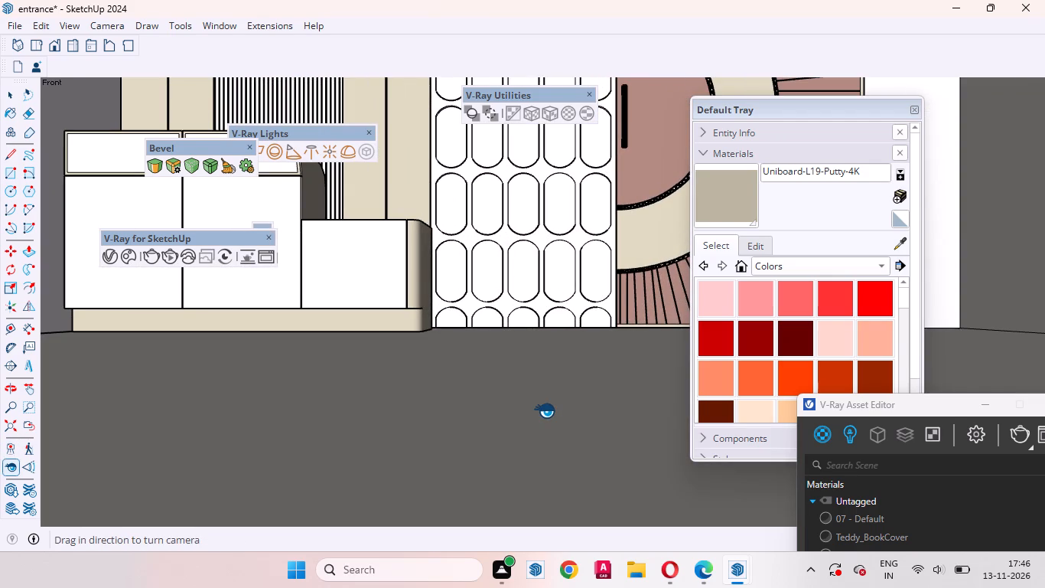
pyautogui.write("4'")
pyautogui.press('Return')
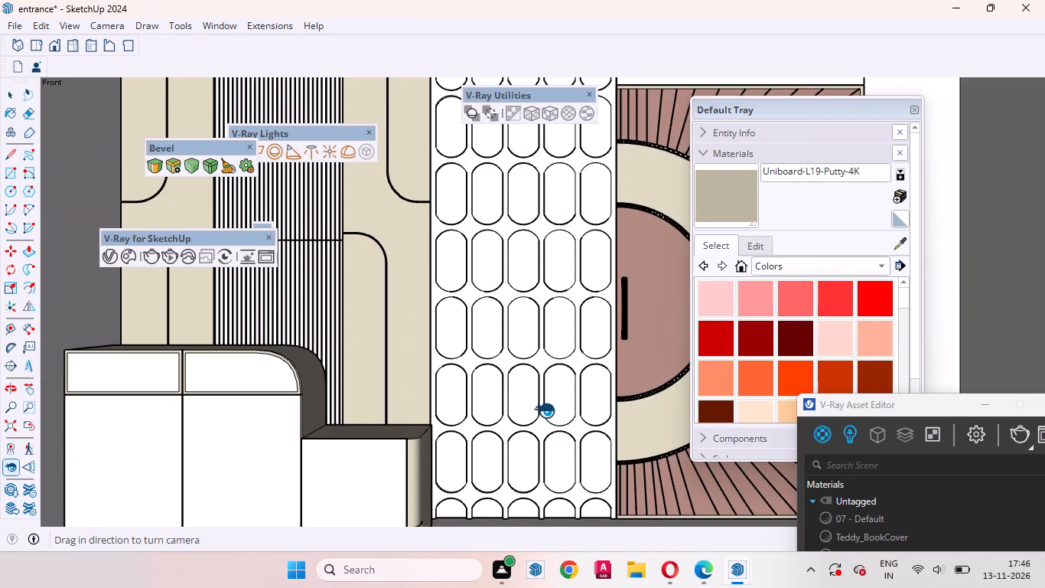
# Move the Default Tray aside to uncover the round radial wall panel.
pyautogui.moveTo(808, 113); pyautogui.dragTo(929, 139)
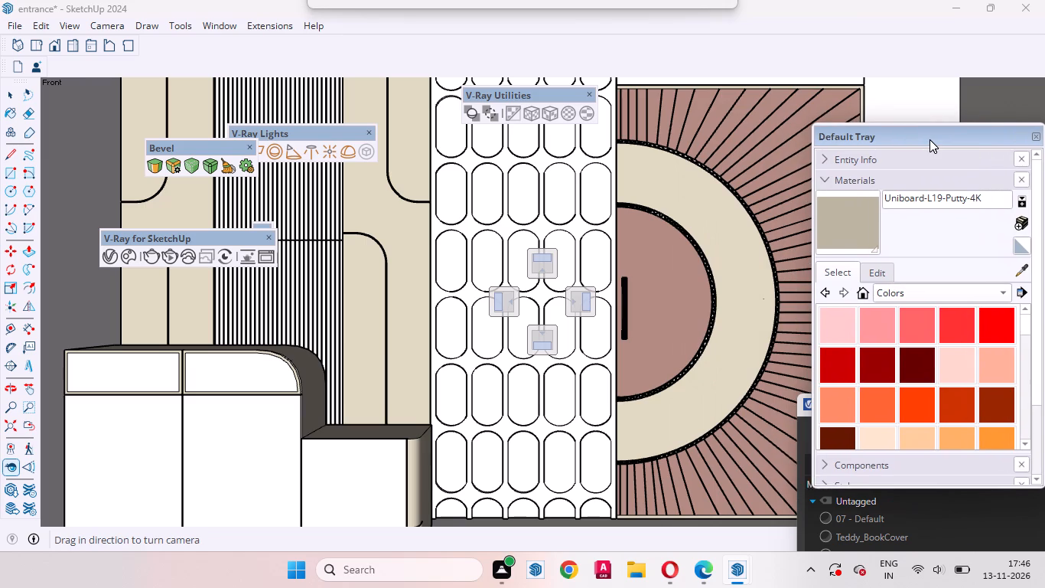
# Move the Default Tray aside, minimise the V-Ray Asset Editor and set the camera's field of view to 50 degrees.
pyautogui.moveTo(929, 139); pyautogui.dragTo(929, 132)
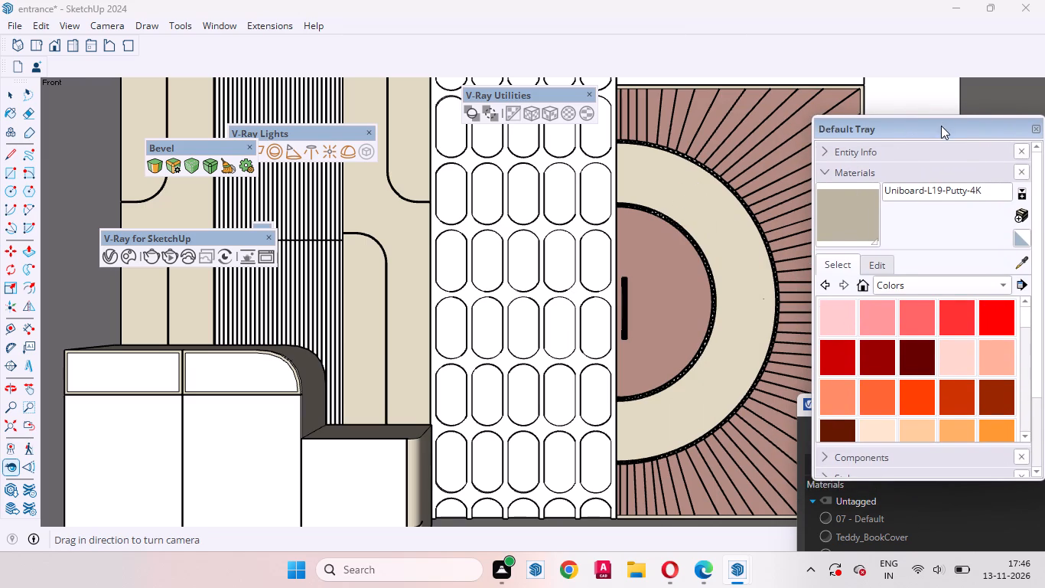
pyautogui.moveTo(941, 126); pyautogui.dragTo(922, 309)
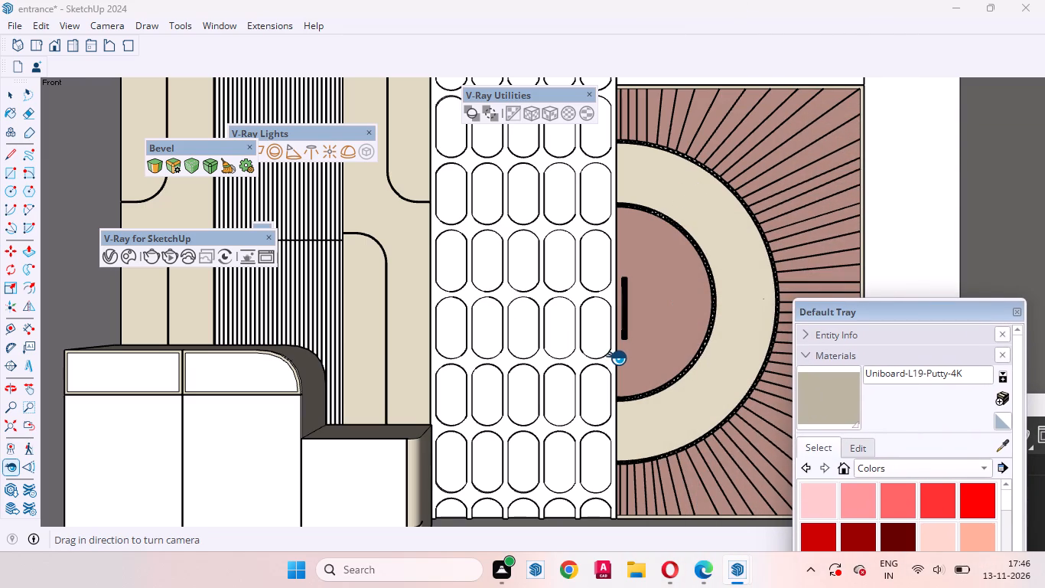
pyautogui.click(15, 408)
pyautogui.moveTo(920, 309); pyautogui.dragTo(627, 350)
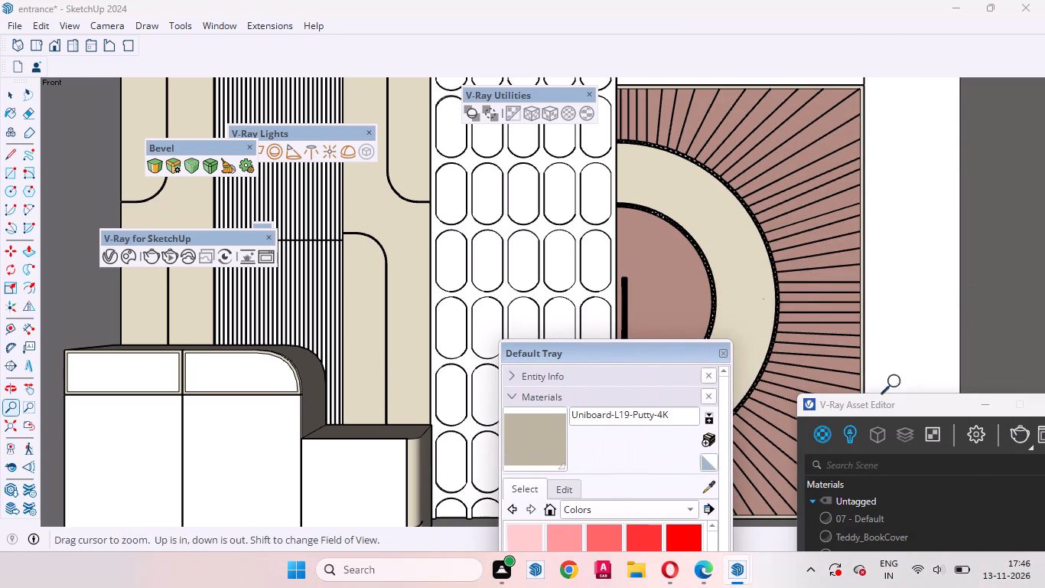
pyautogui.click(983, 403)
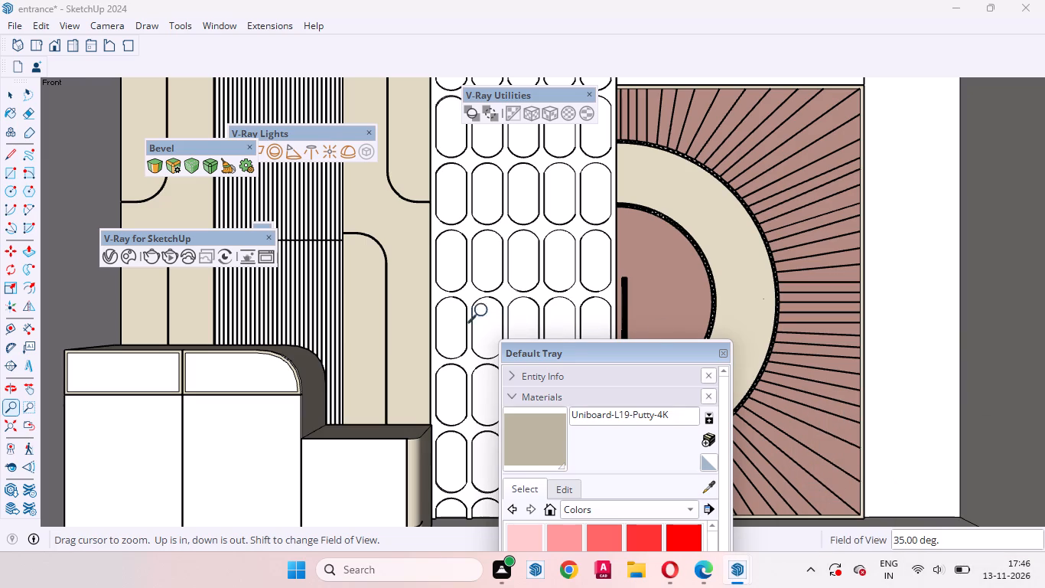
pyautogui.press('5')
pyautogui.press('0')
pyautogui.press('Return')
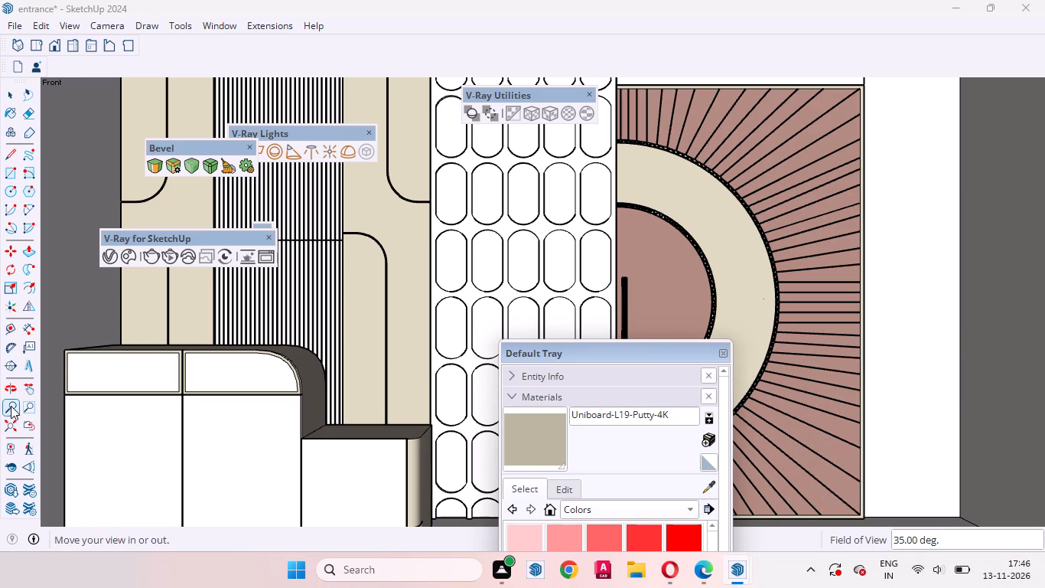
pyautogui.click(10, 406)
pyautogui.write('50')
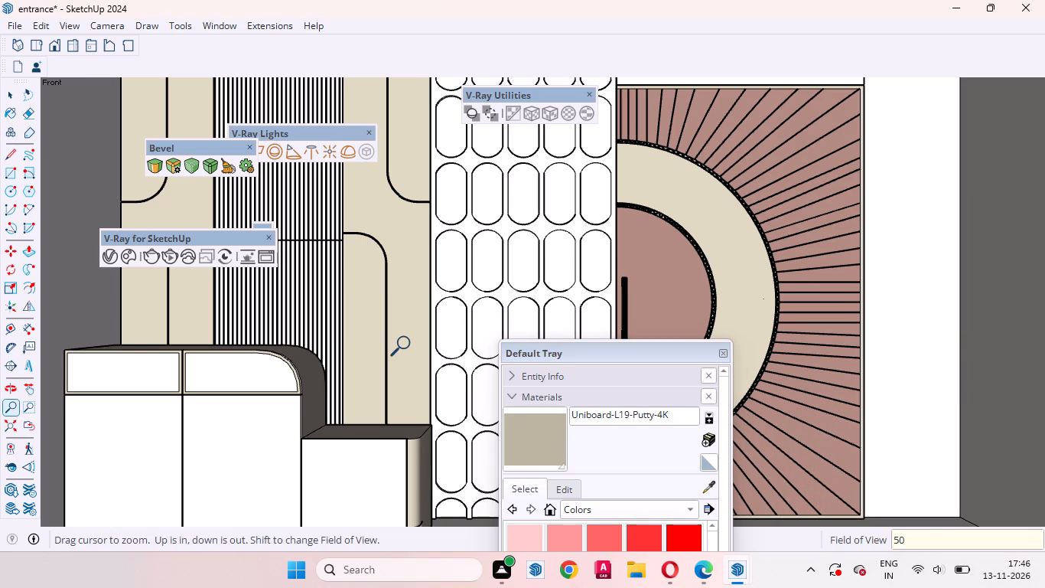
pyautogui.press('Return')
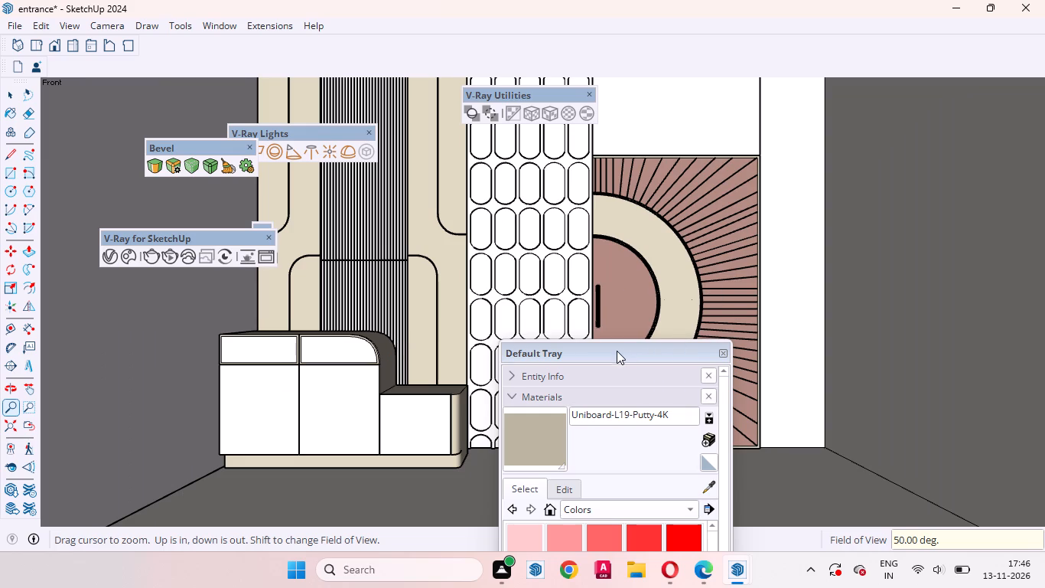
# Frame the full panelled wall, cabinet and ceiling line, and save the view as Scene 1 with its changes saved as a new style.
pyautogui.click(23, 390)
pyautogui.moveTo(435, 318); pyautogui.dragTo(463, 345)
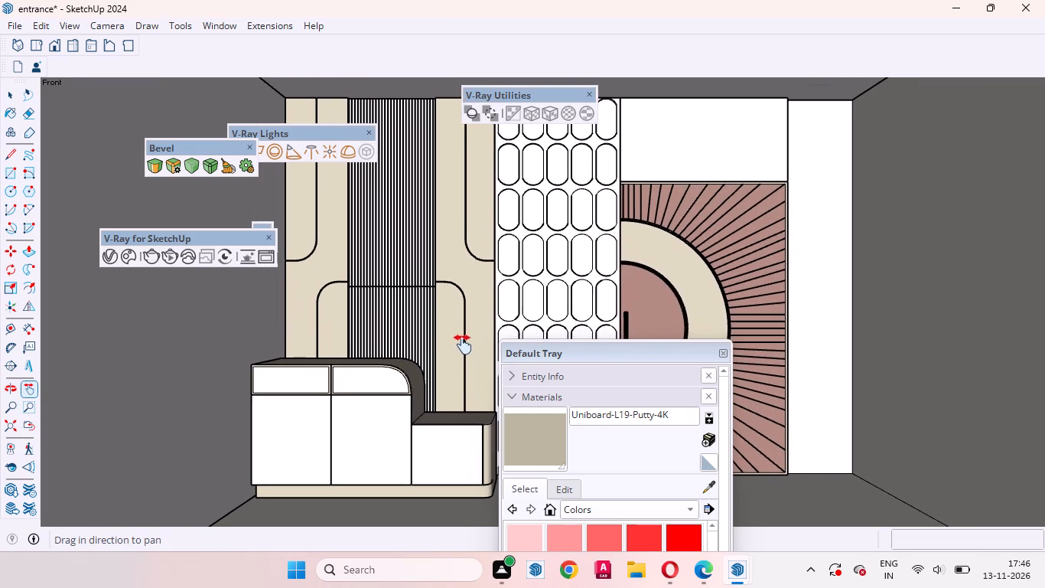
pyautogui.moveTo(463, 345); pyautogui.dragTo(457, 351)
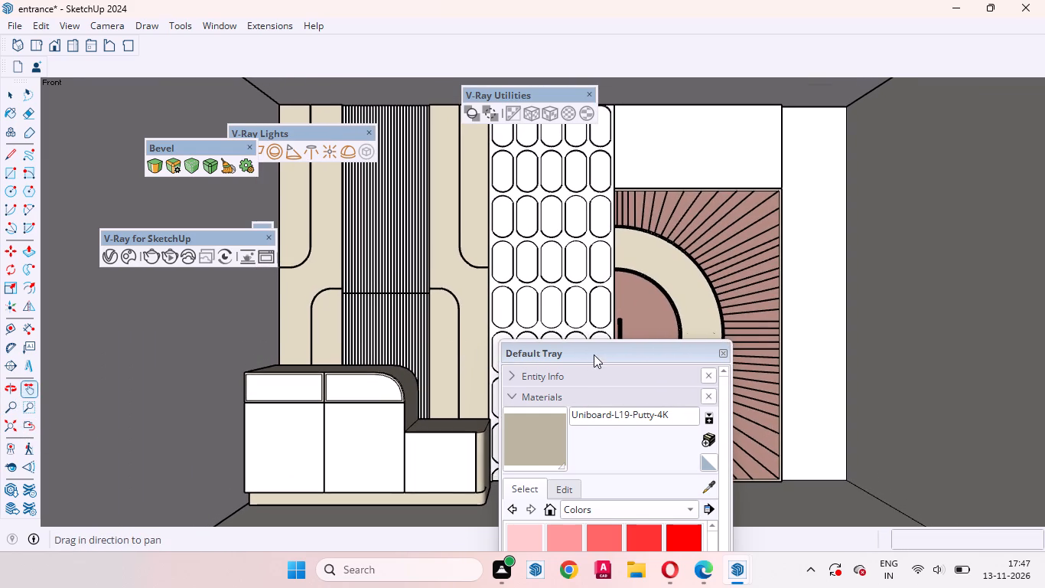
pyautogui.moveTo(594, 354); pyautogui.dragTo(702, 519)
pyautogui.press('space')
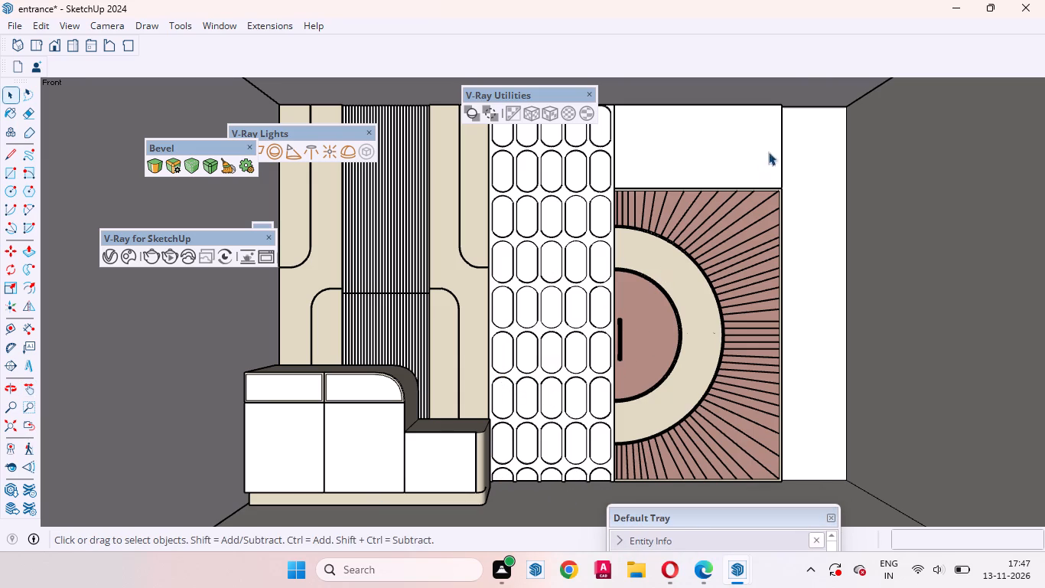
pyautogui.click(75, 26)
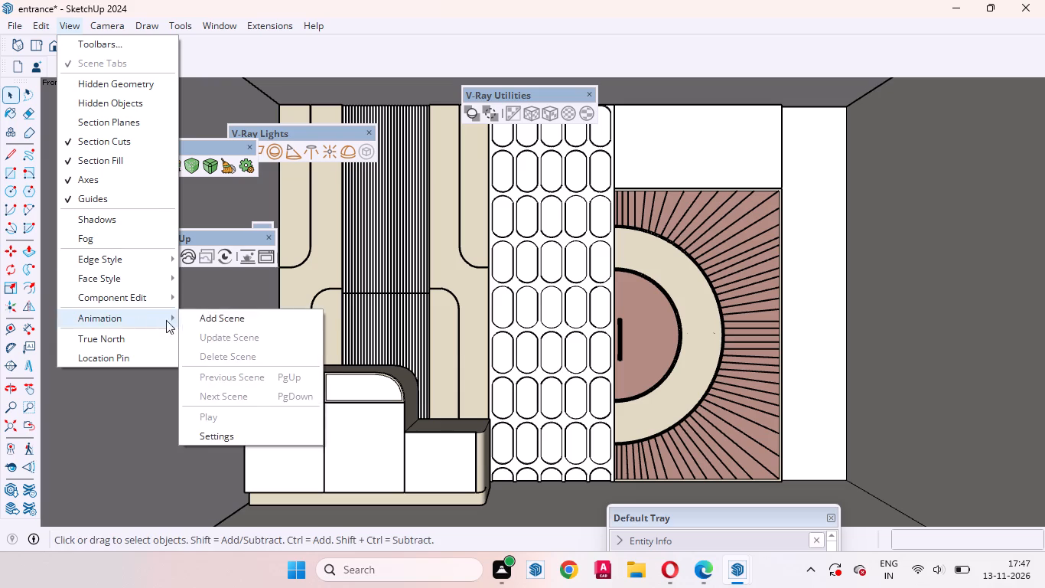
pyautogui.click(212, 322)
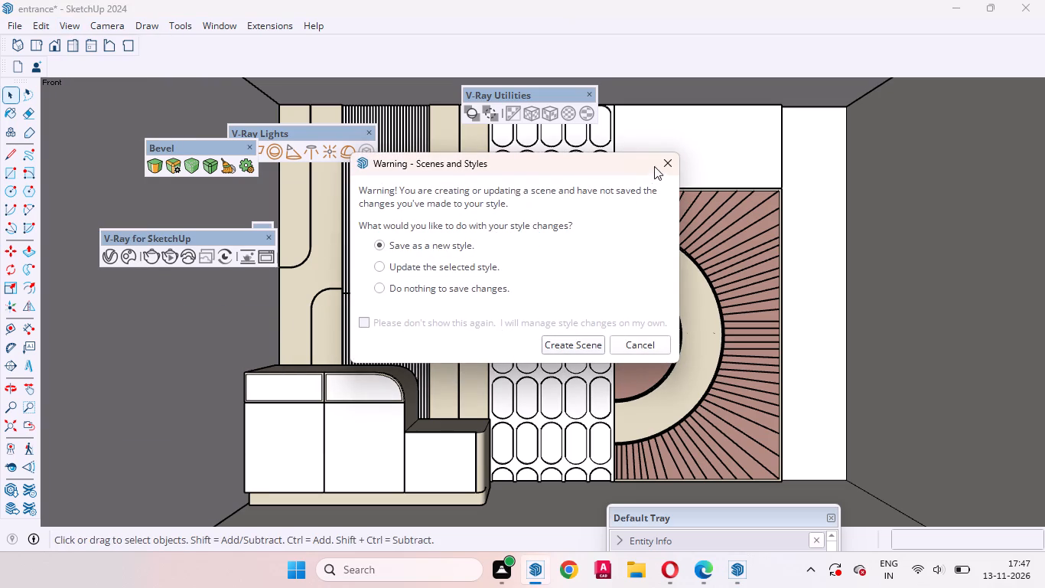
pyautogui.click(576, 345)
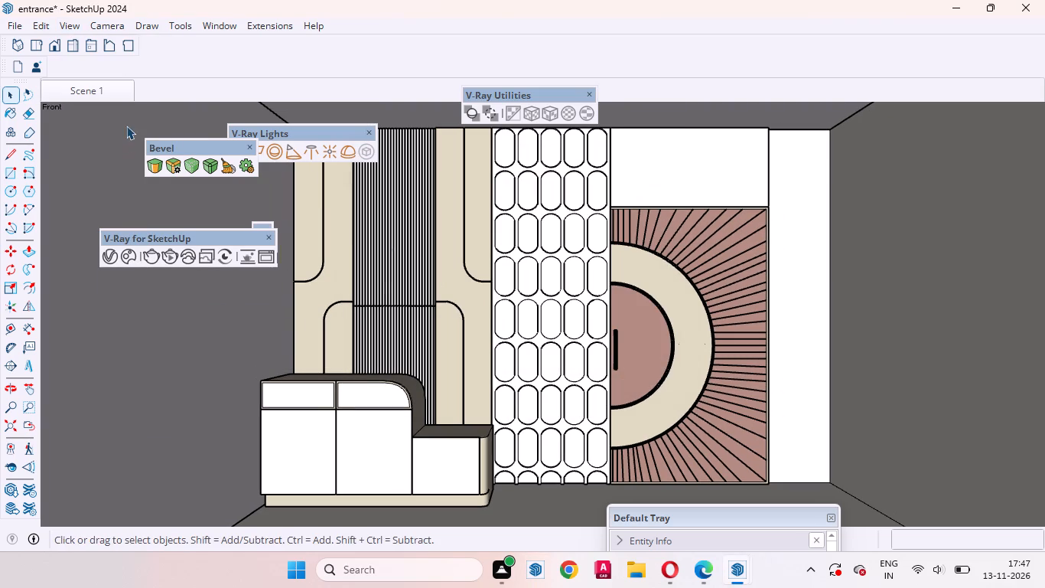
pyautogui.scroll(-4, 830, 351)
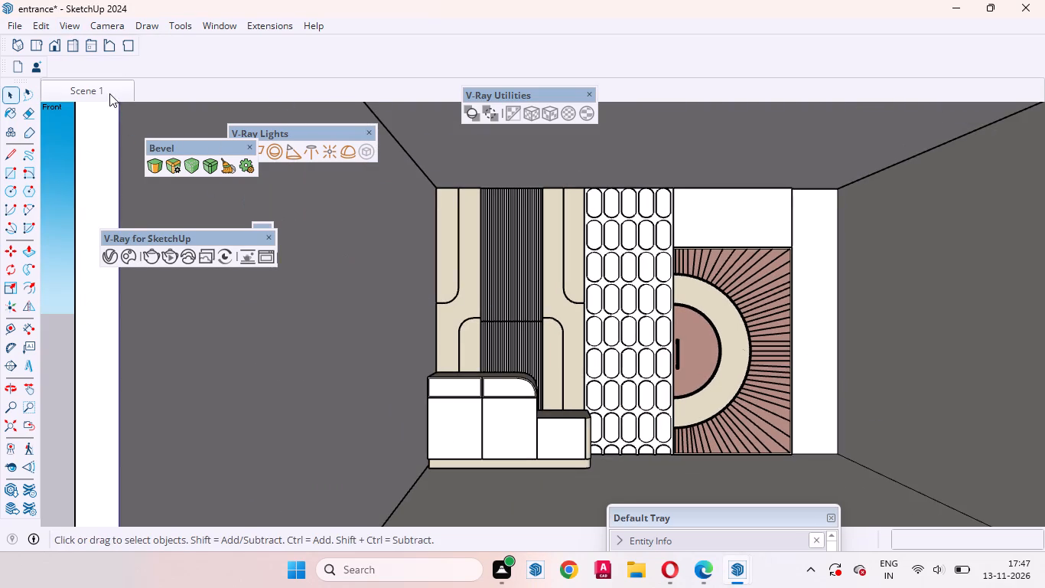
pyautogui.click(107, 90)
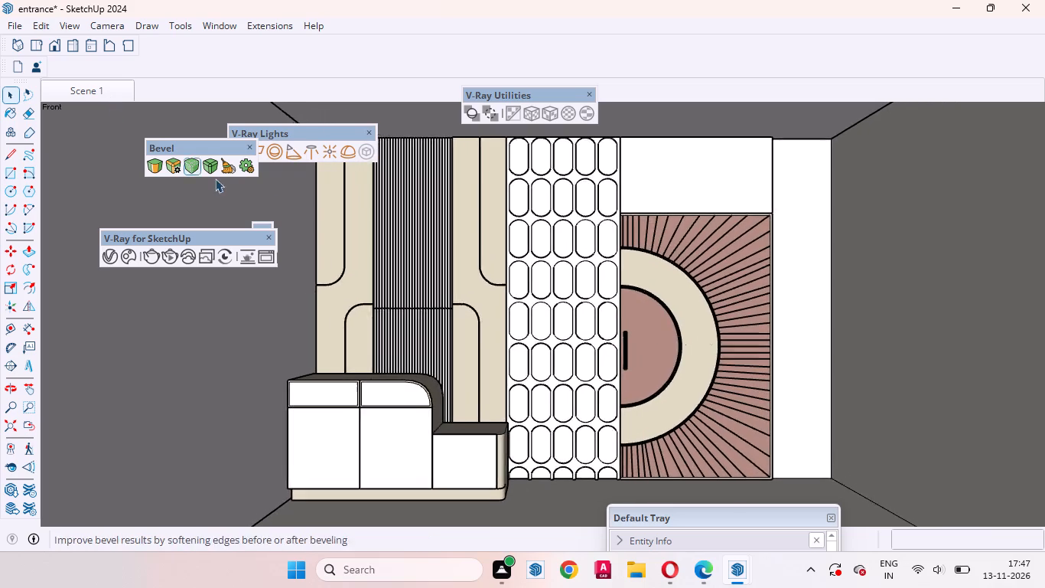
# Sample the Gardenia PM775 material from the oval-pattern panel, paint the fluted strips inside their group with it, and return to Scene 1.
pyautogui.scroll(17, 420, 224)
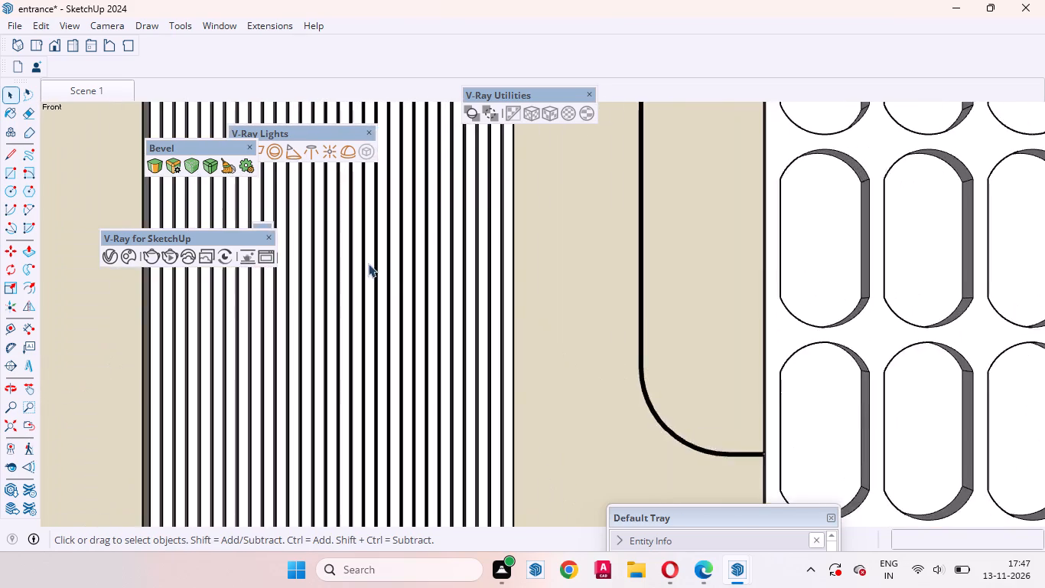
pyautogui.scroll(2, 368, 263)
pyautogui.scroll(-5, 685, 311)
pyautogui.moveTo(747, 522); pyautogui.dragTo(763, 492)
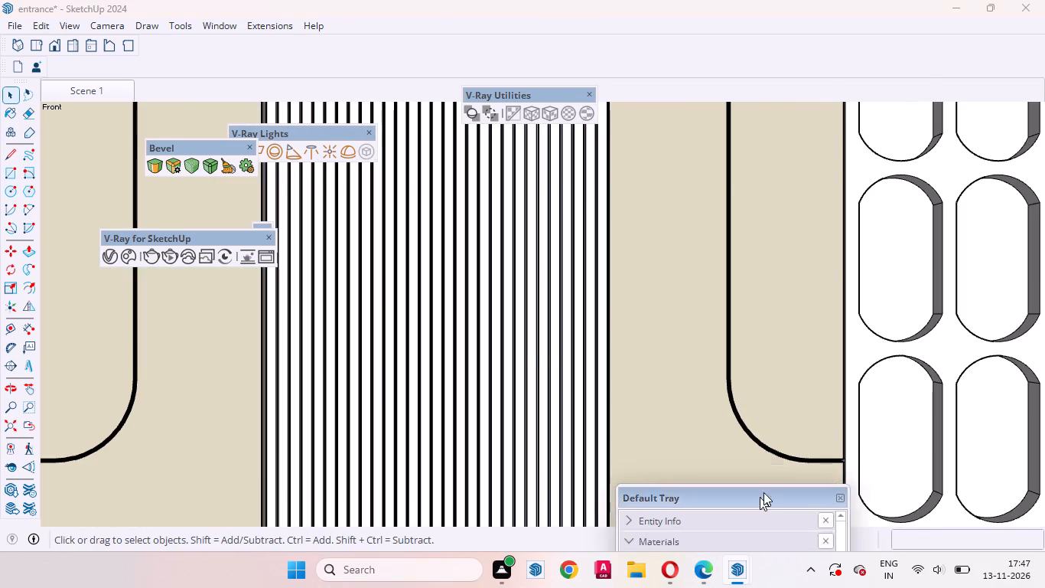
pyautogui.moveTo(763, 492); pyautogui.dragTo(814, 216)
pyautogui.click(884, 348)
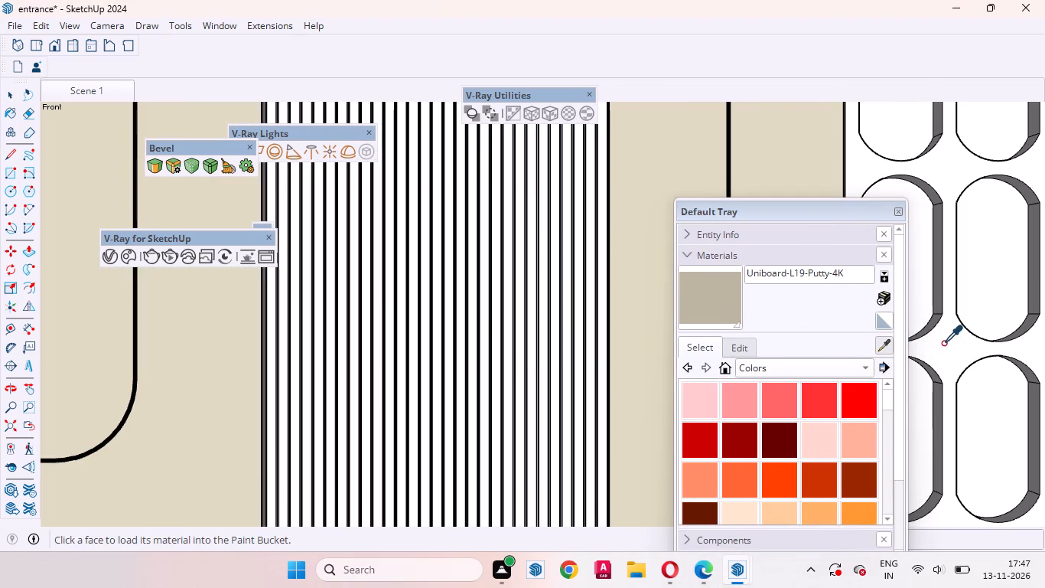
pyautogui.click(945, 345)
pyautogui.scroll(13, 465, 299)
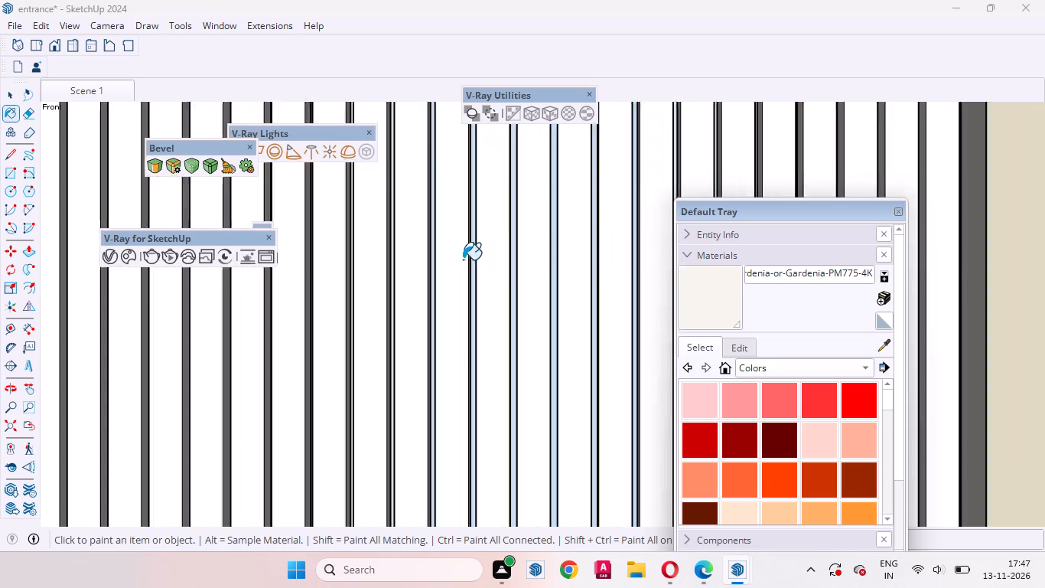
pyautogui.scroll(2, 463, 260)
pyautogui.press('space')
pyautogui.click(454, 253)
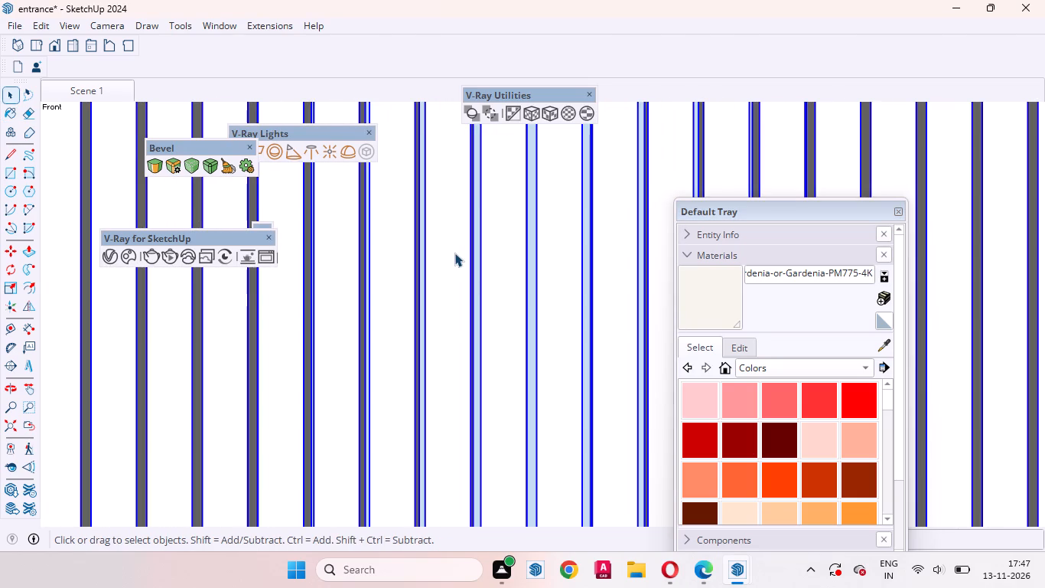
pyautogui.doubleClick(454, 253)
pyautogui.click(457, 239)
pyautogui.click(705, 304)
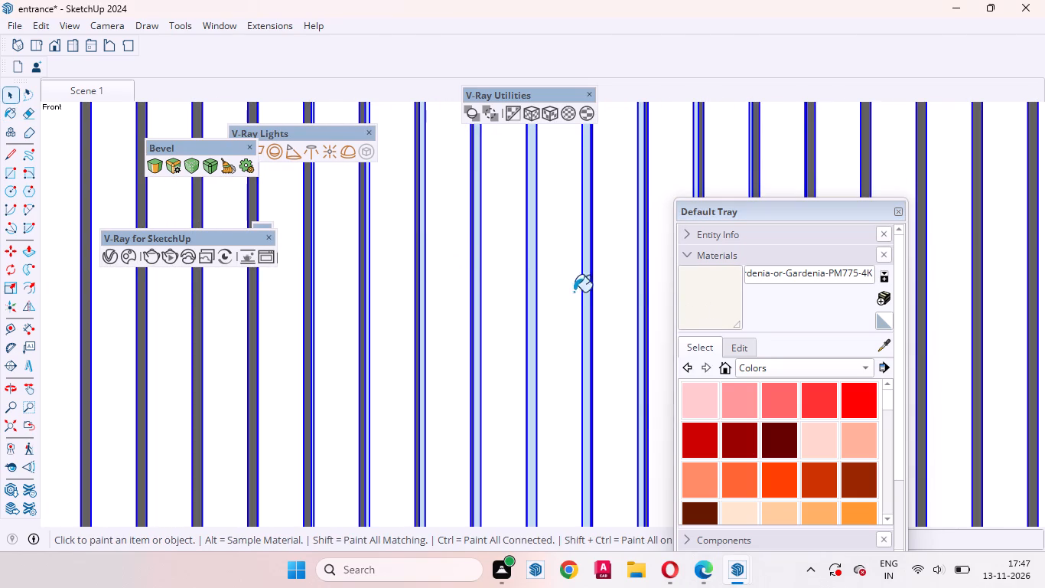
pyautogui.click(509, 271)
pyautogui.press('space')
pyautogui.click(67, 97)
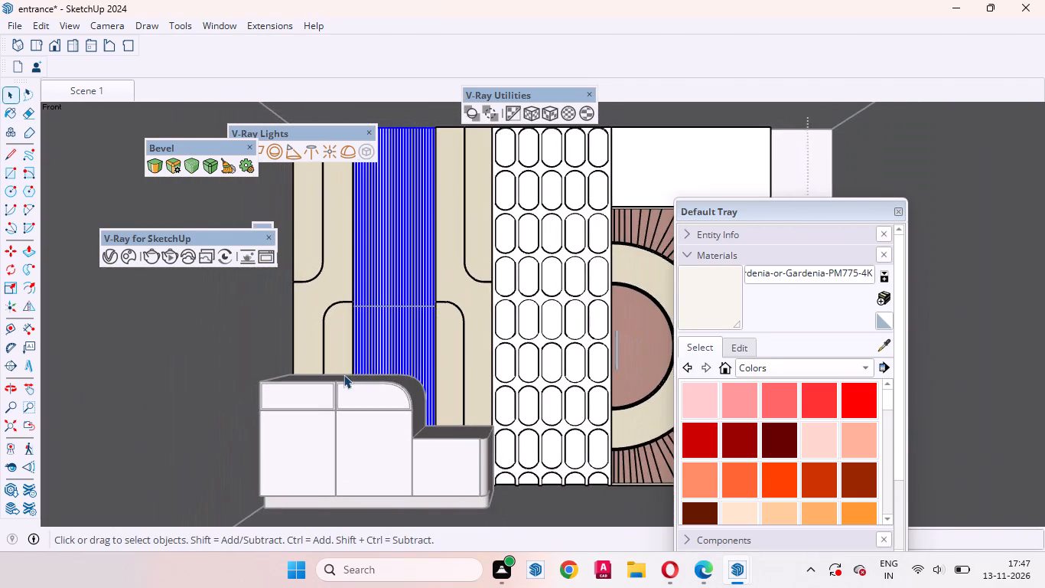
pyautogui.moveTo(526, 354); pyautogui.dragTo(490, 444, button='middle')
pyautogui.scroll(-11, 530, 338)
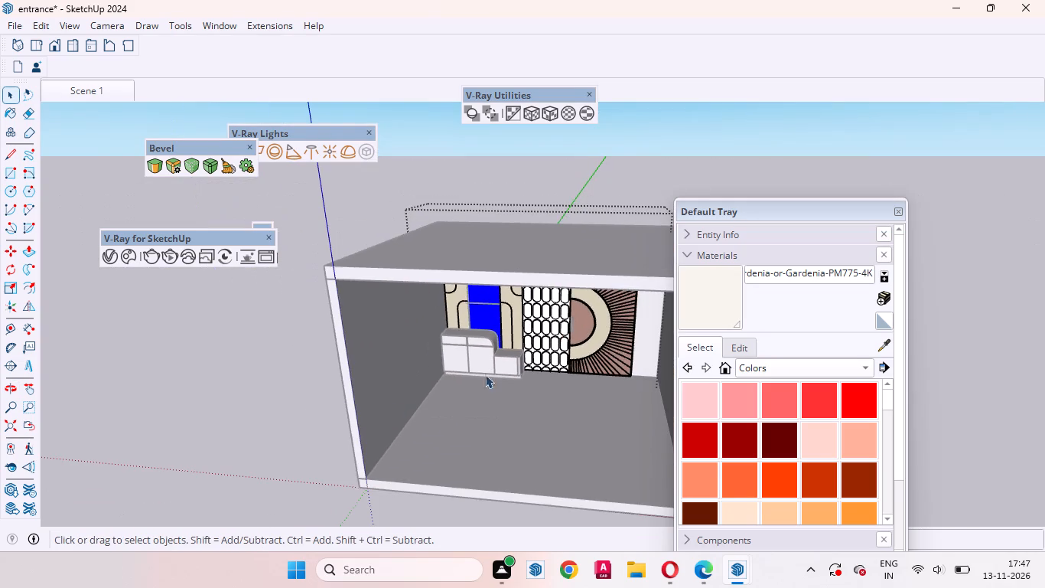
pyautogui.click(278, 434)
pyautogui.click(262, 419)
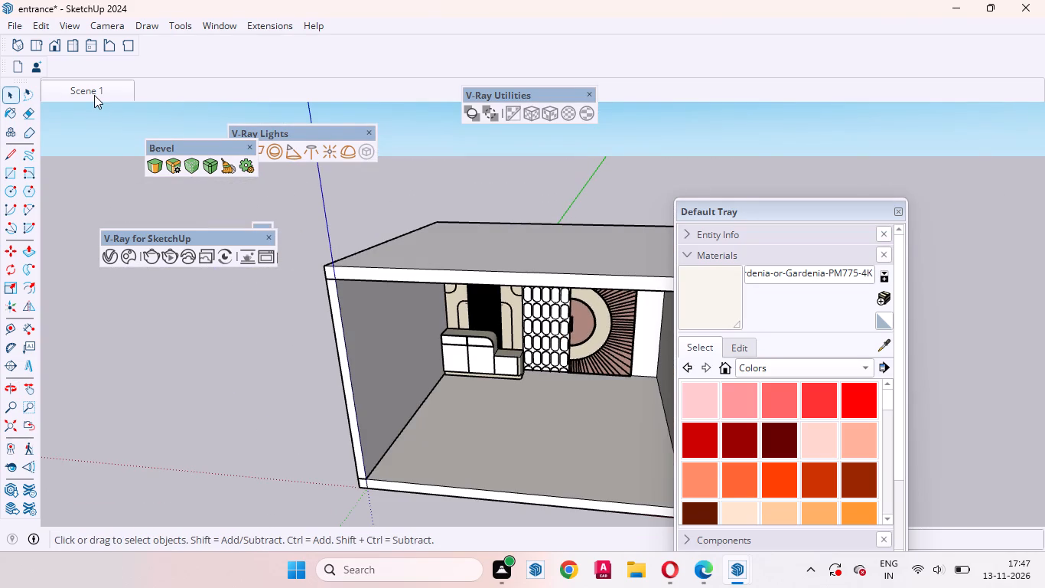
pyautogui.click(94, 95)
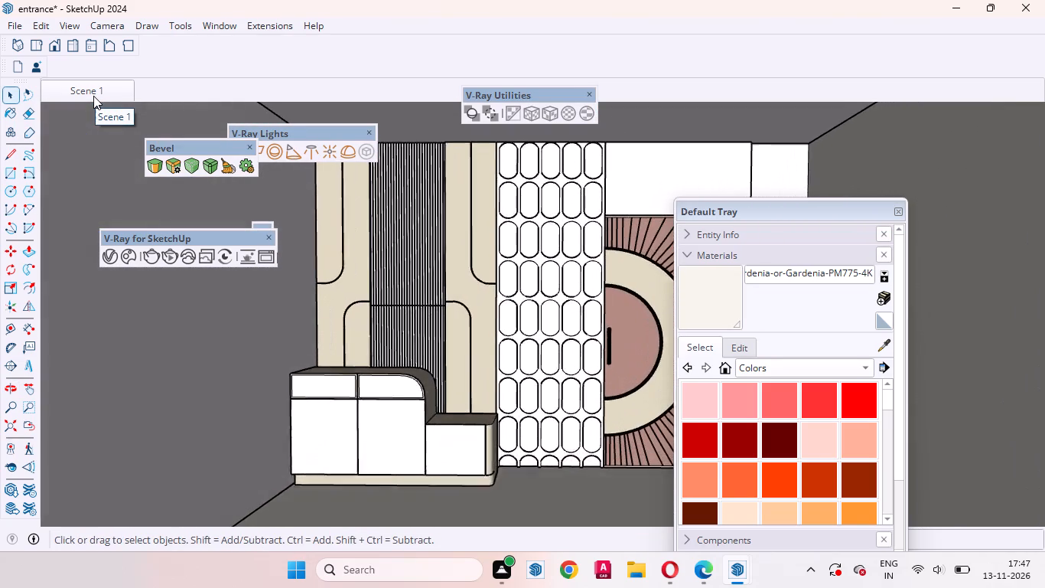
# Place a guide line on the ceiling, parallel to the back wall's top edge and a short distance in front of it.
pyautogui.moveTo(815, 207); pyautogui.dragTo(873, 226)
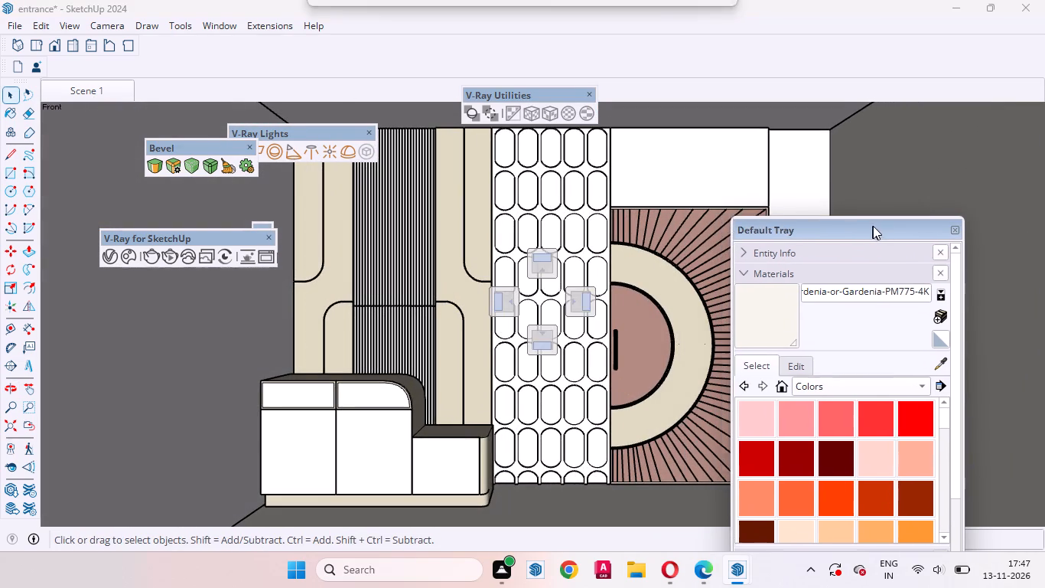
pyautogui.moveTo(873, 226); pyautogui.dragTo(886, 228)
pyautogui.scroll(-12, 609, 219)
pyautogui.moveTo(591, 220); pyautogui.dragTo(504, 205, button='middle')
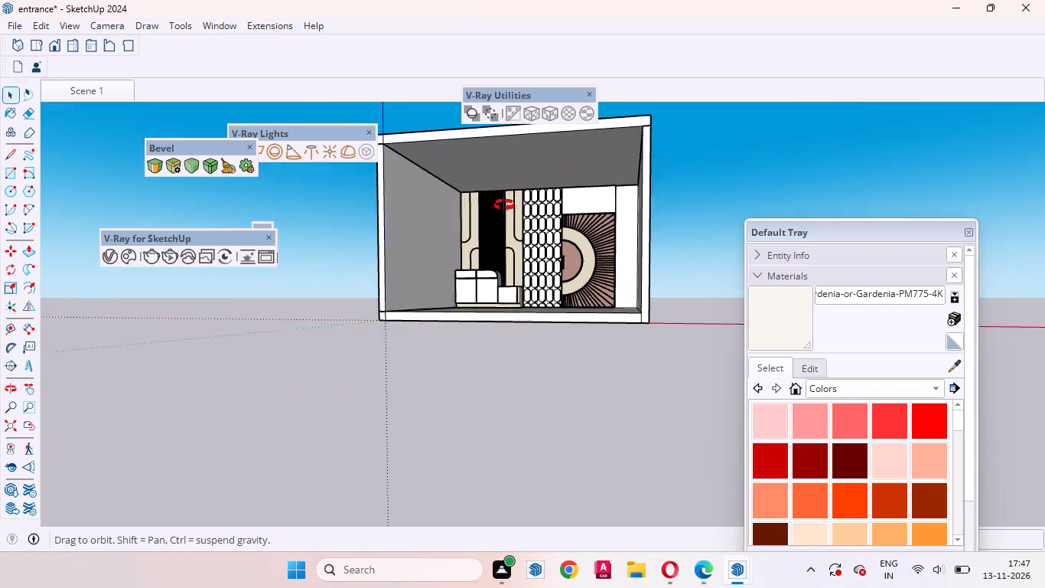
pyautogui.moveTo(504, 205); pyautogui.dragTo(503, 194, button='middle')
pyautogui.scroll(17, 571, 142)
pyautogui.moveTo(409, 248); pyautogui.dragTo(425, 229, button='middle')
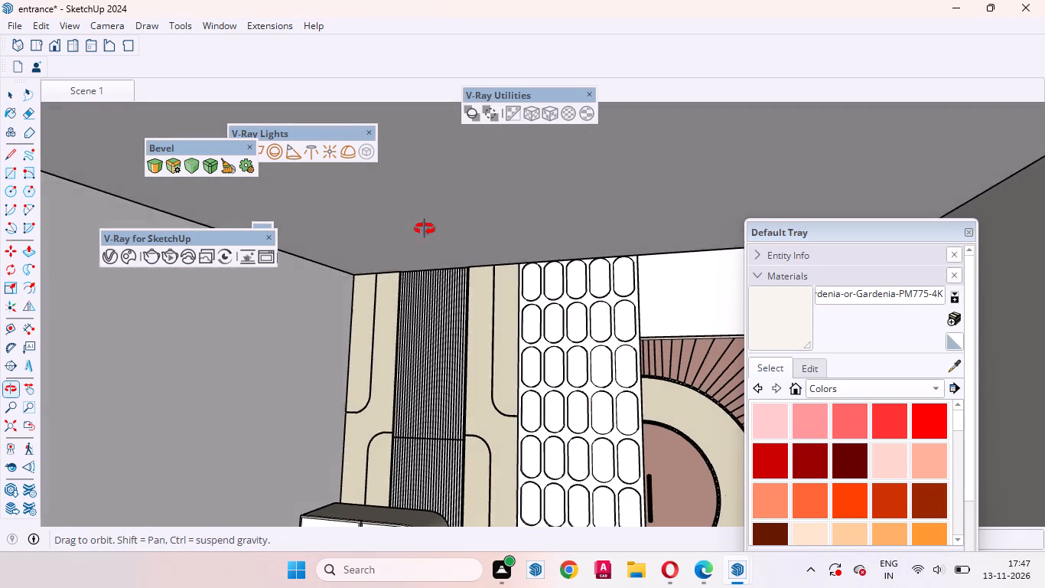
pyautogui.moveTo(425, 229); pyautogui.dragTo(523, 145, button='middle')
pyautogui.scroll(-8, 516, 207)
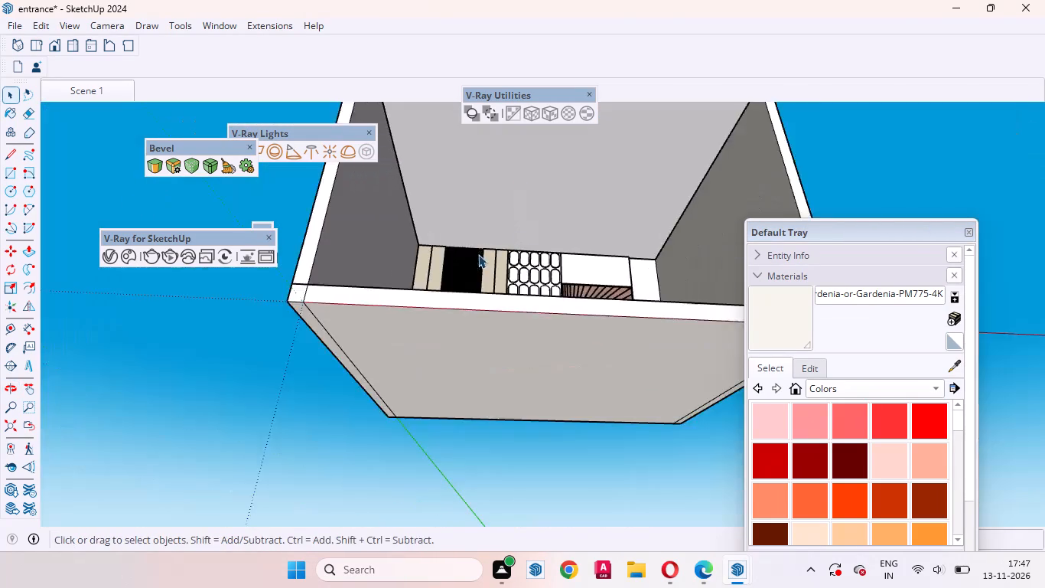
pyautogui.scroll(-10, 478, 254)
pyautogui.moveTo(503, 263); pyautogui.dragTo(633, 365, button='middle')
pyautogui.scroll(7, 587, 291)
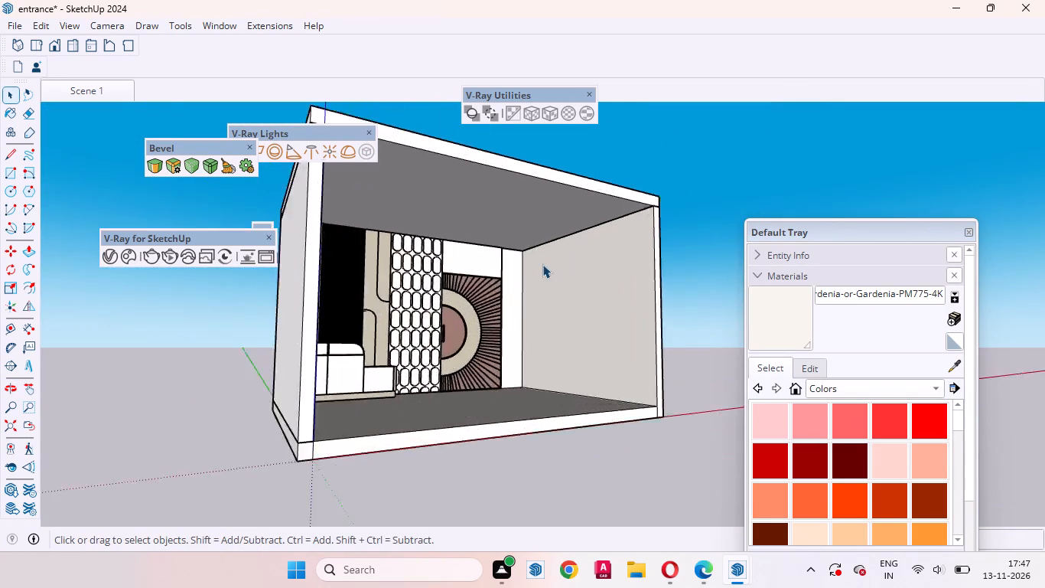
pyautogui.scroll(13, 542, 264)
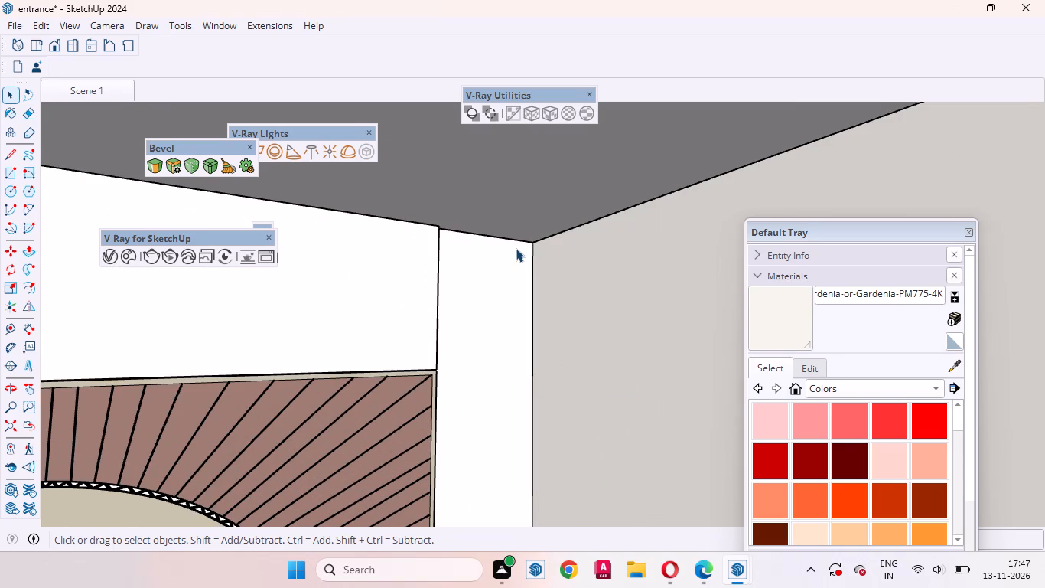
pyautogui.press('t')
pyautogui.click(515, 240)
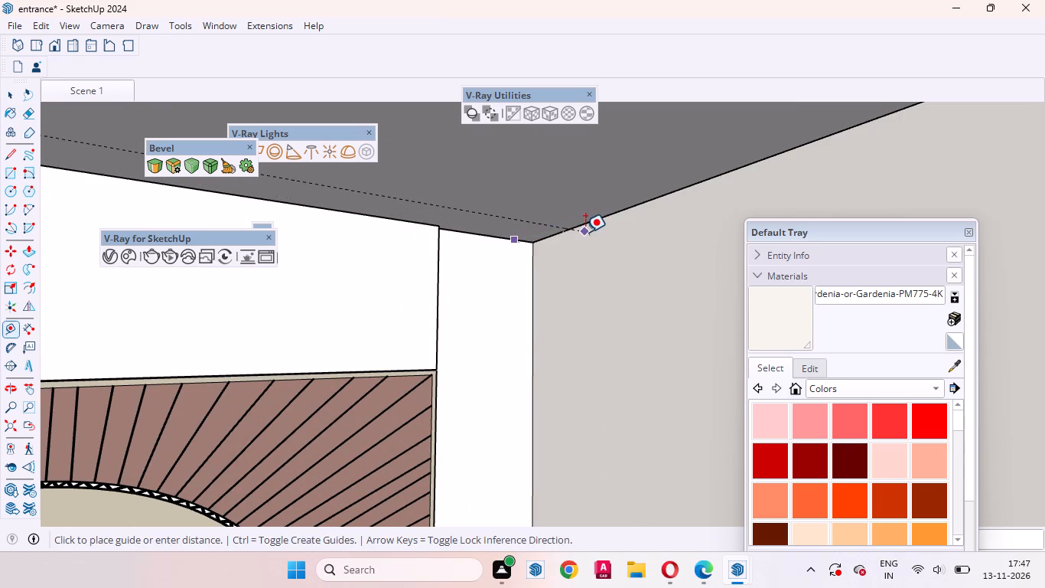
pyautogui.moveTo(579, 234); pyautogui.dragTo(431, 240, button='middle')
pyautogui.scroll(2, 430, 238)
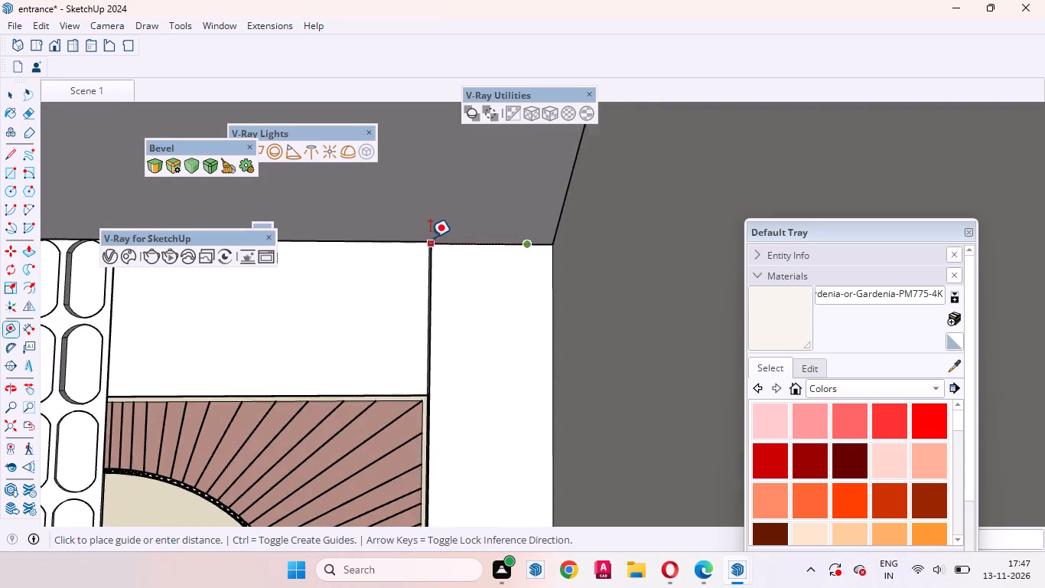
pyautogui.scroll(2, 430, 237)
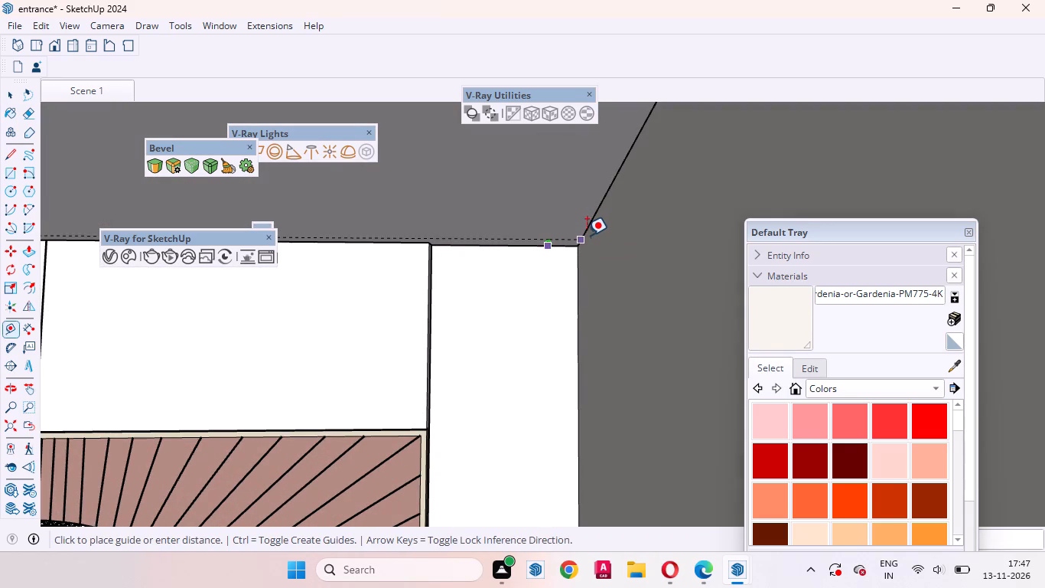
pyautogui.click(587, 235)
# Place a second ceiling guide parallel to the back wall's edge, between the panel fronts and the first guide.
pyautogui.scroll(8, 525, 242)
pyautogui.moveTo(471, 277); pyautogui.dragTo(457, 274, button='middle')
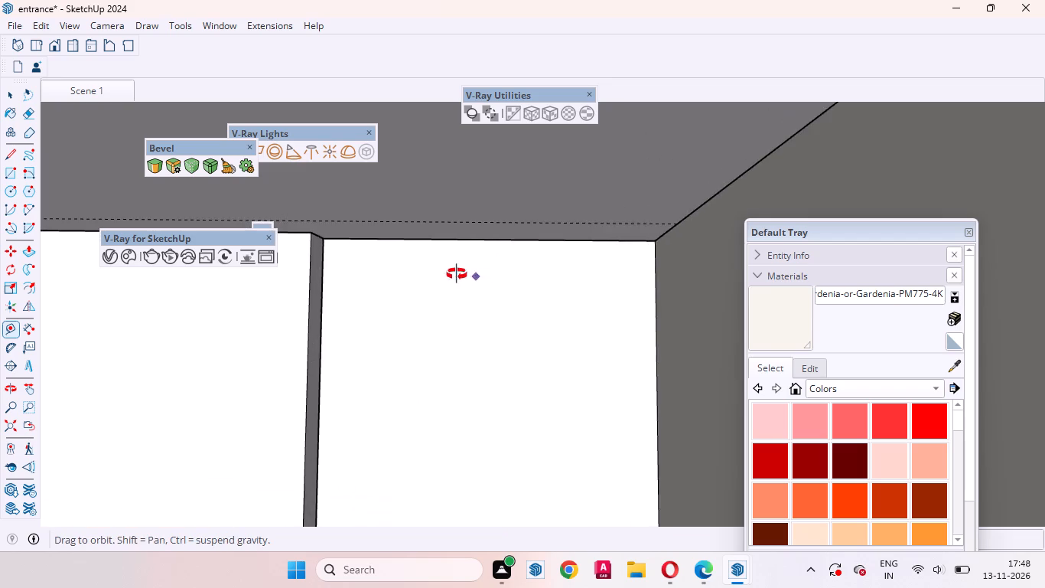
pyautogui.moveTo(457, 274); pyautogui.dragTo(426, 261, button='middle')
pyautogui.scroll(9, 278, 227)
pyautogui.moveTo(360, 261); pyautogui.dragTo(315, 266, button='middle')
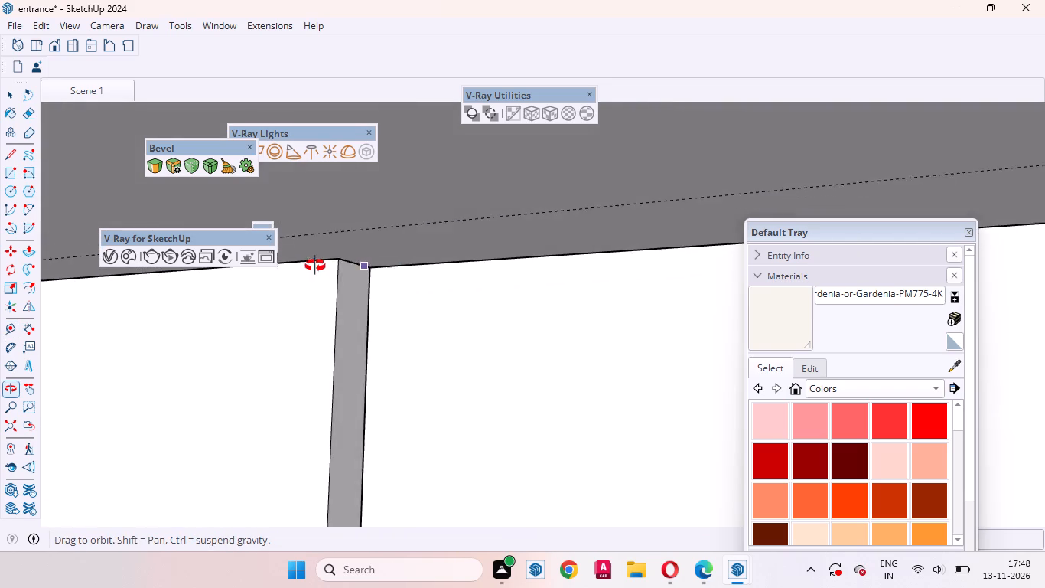
pyautogui.moveTo(315, 266); pyautogui.dragTo(130, 253, button='middle')
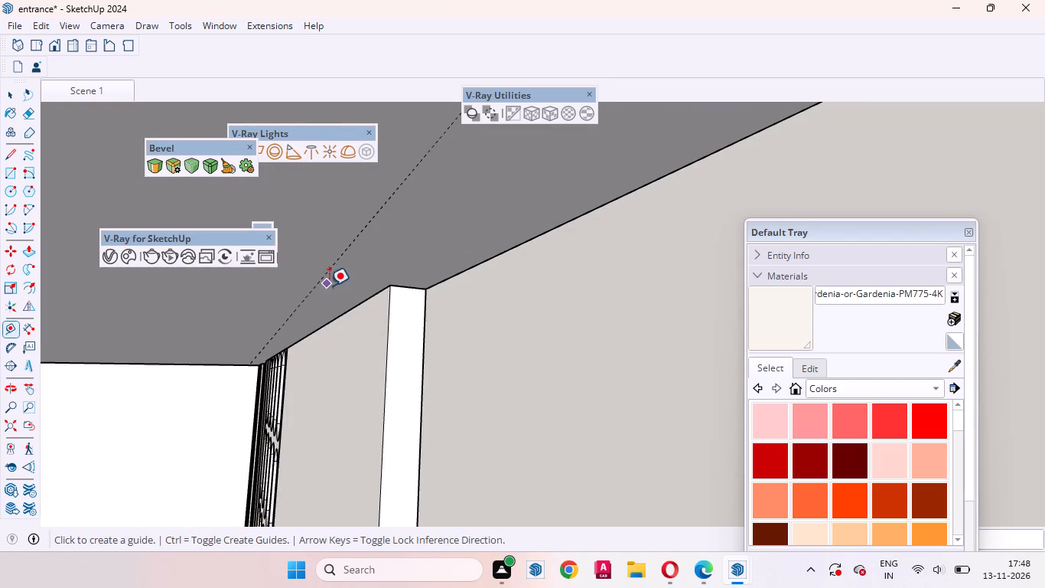
pyautogui.click(468, 267)
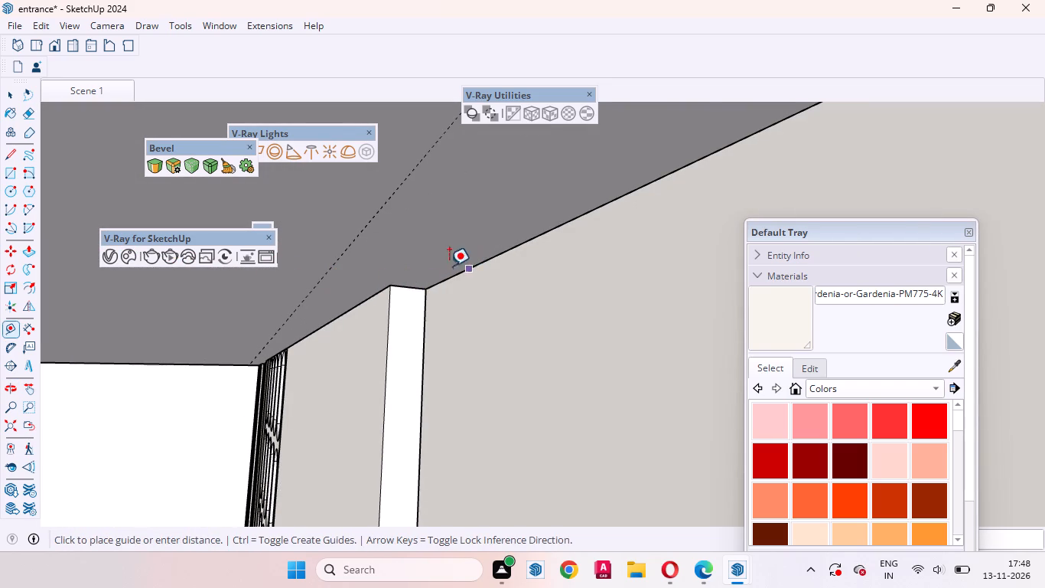
pyautogui.click(403, 263)
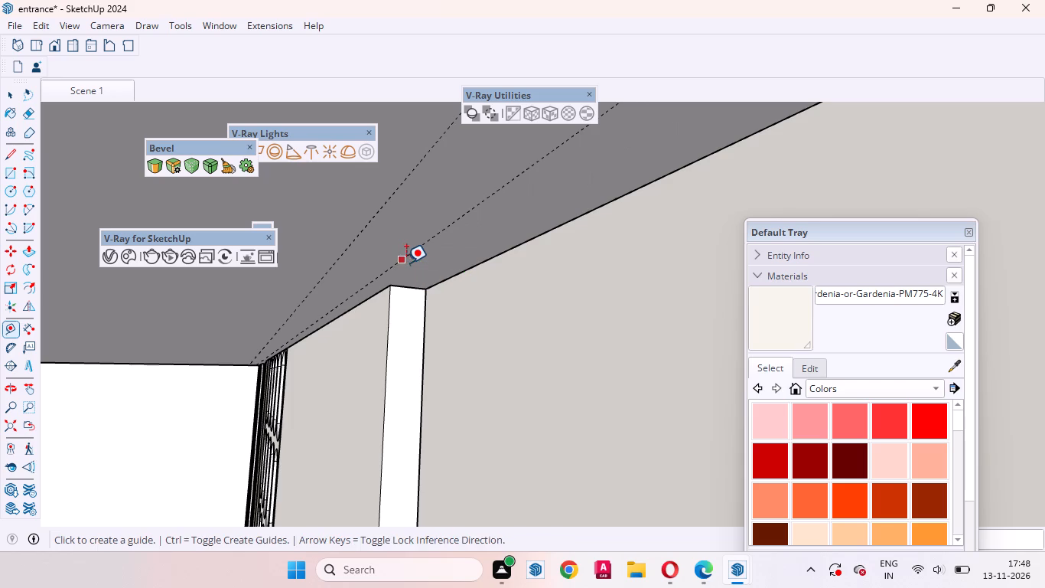
# Place a third ceiling guide parallel to the one nearest the panels, offset 15 towards the room.
pyautogui.click(411, 256)
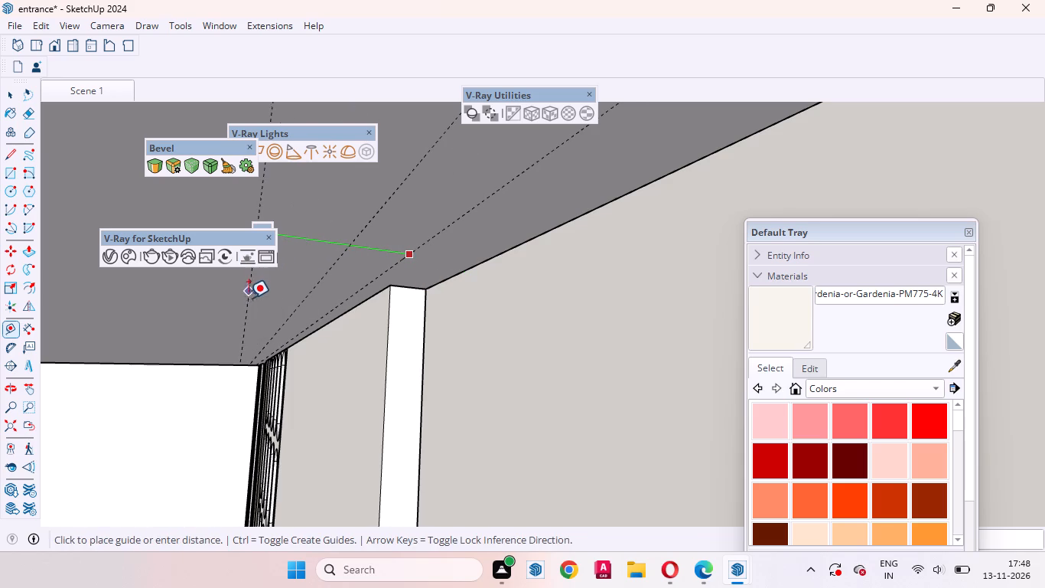
pyautogui.write('15')
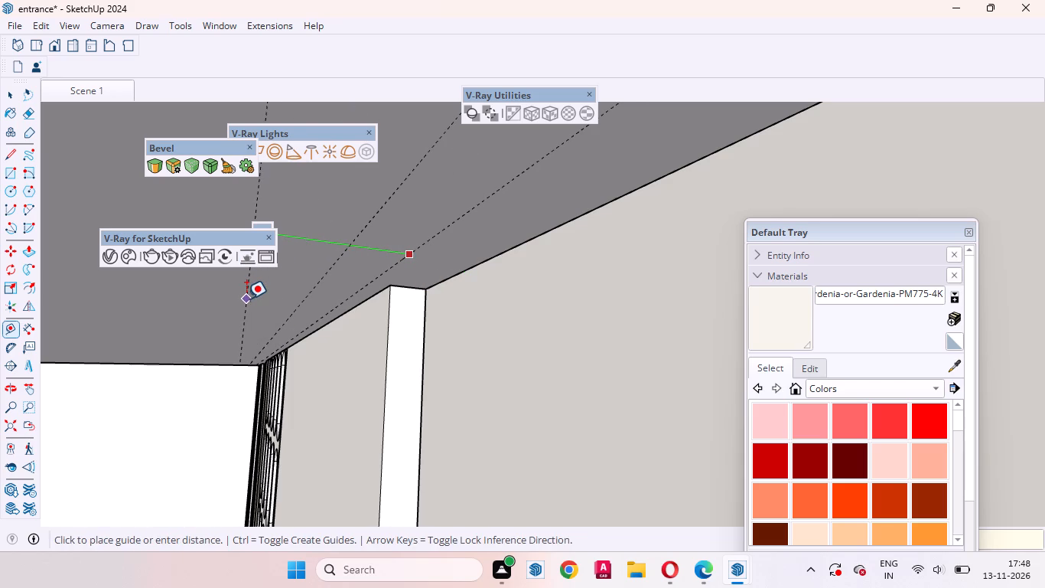
pyautogui.press('Return')
pyautogui.press('space')
# Return to Scene 1 to check the ceiling guides from the saved camera view.
pyautogui.moveTo(356, 358); pyautogui.dragTo(506, 330, button='middle')
pyautogui.scroll(-6, 591, 327)
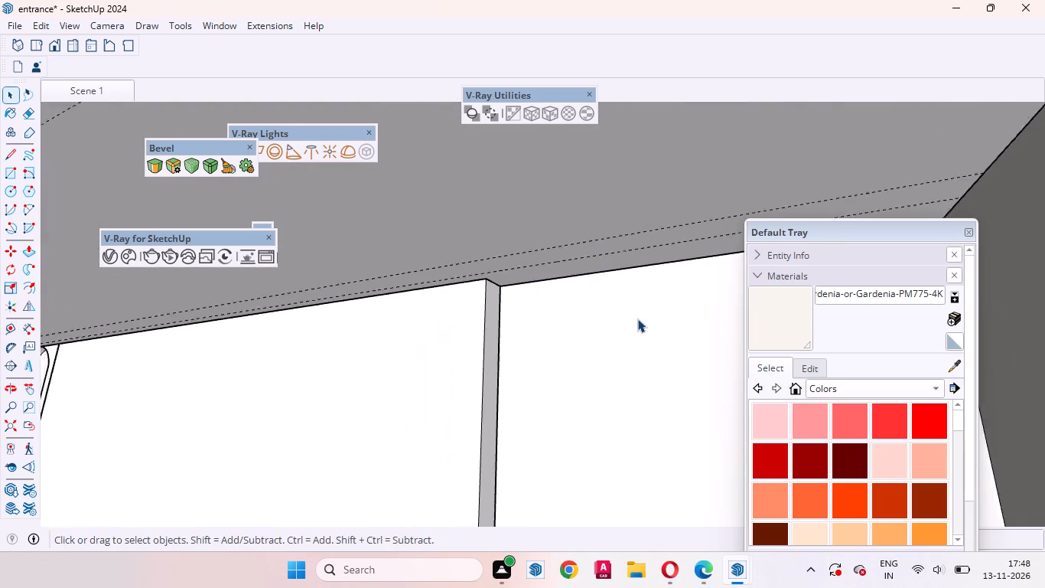
pyautogui.scroll(-16, 637, 318)
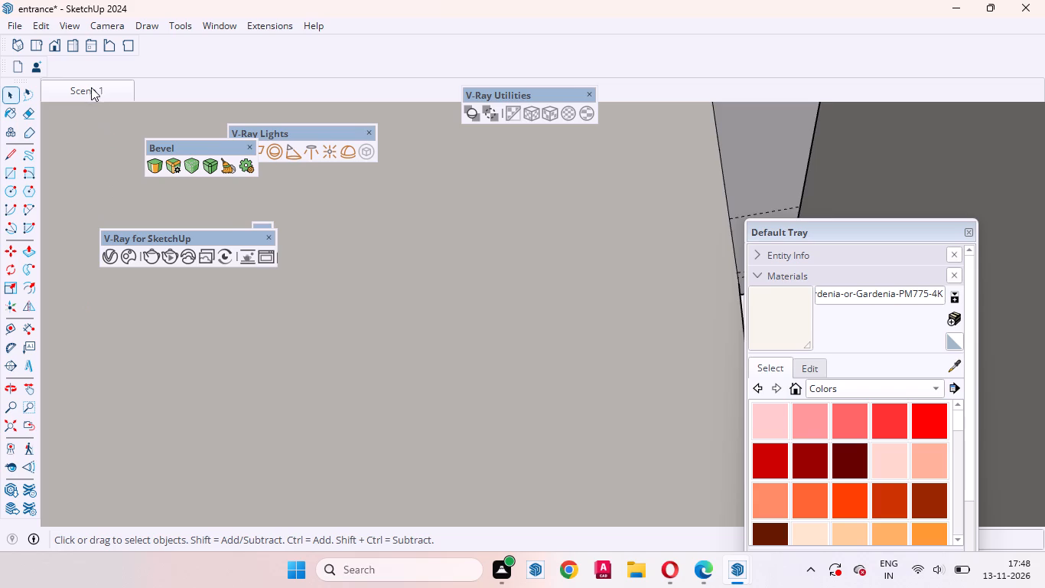
pyautogui.click(90, 87)
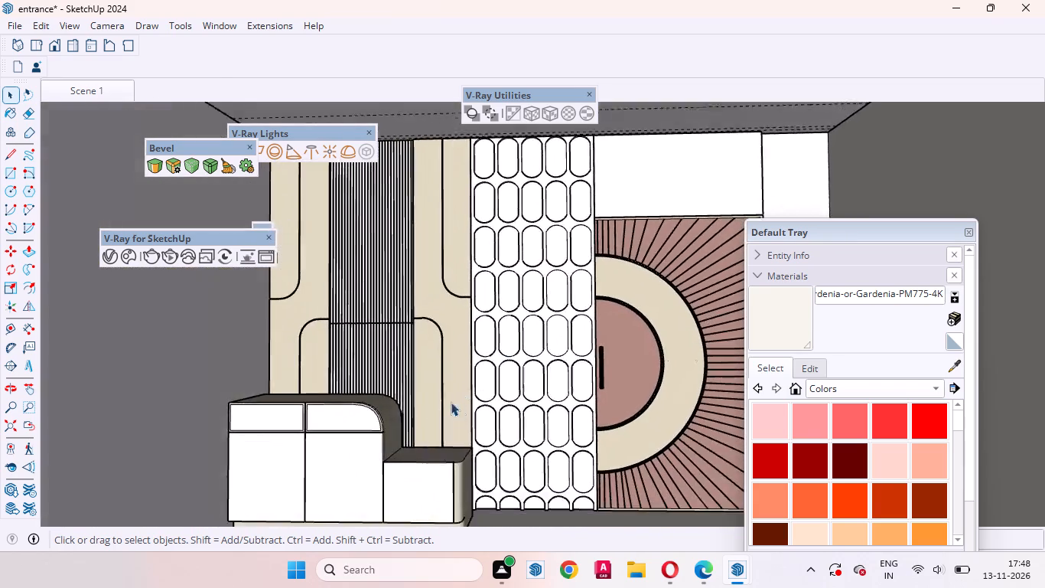
pyautogui.scroll(-4, 474, 432)
pyautogui.scroll(1, 472, 448)
pyautogui.scroll(-2, 472, 449)
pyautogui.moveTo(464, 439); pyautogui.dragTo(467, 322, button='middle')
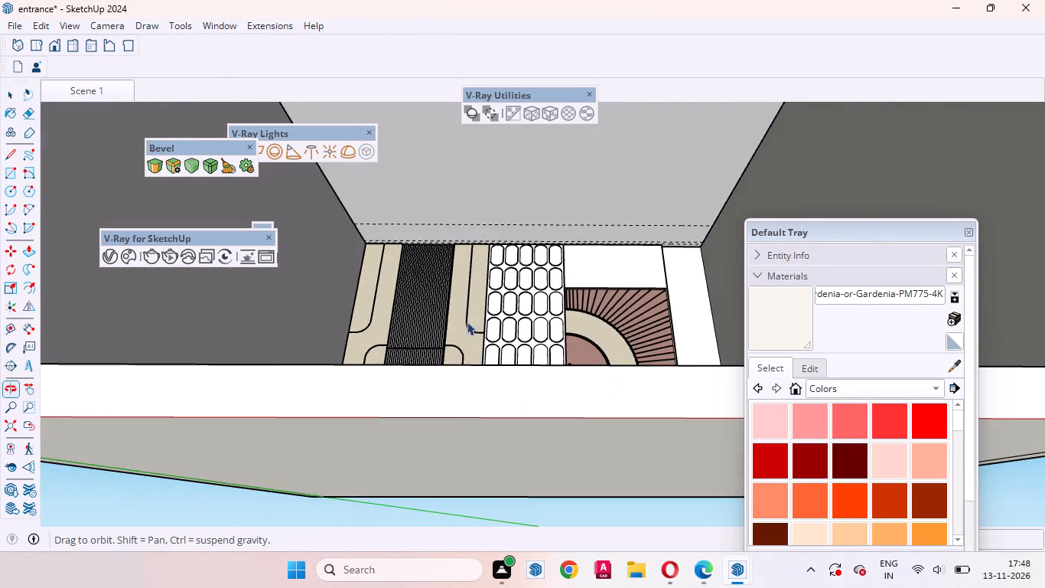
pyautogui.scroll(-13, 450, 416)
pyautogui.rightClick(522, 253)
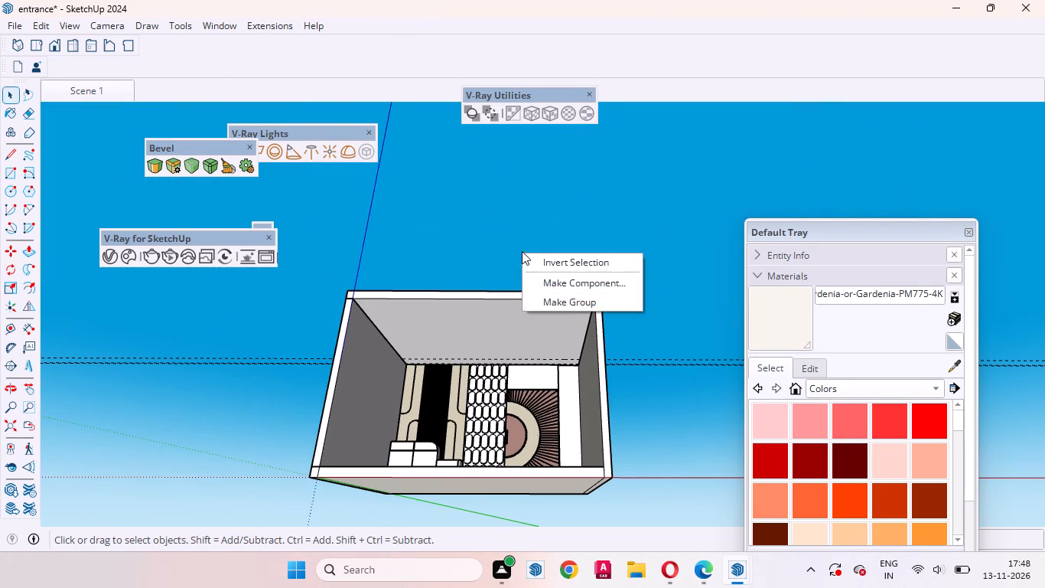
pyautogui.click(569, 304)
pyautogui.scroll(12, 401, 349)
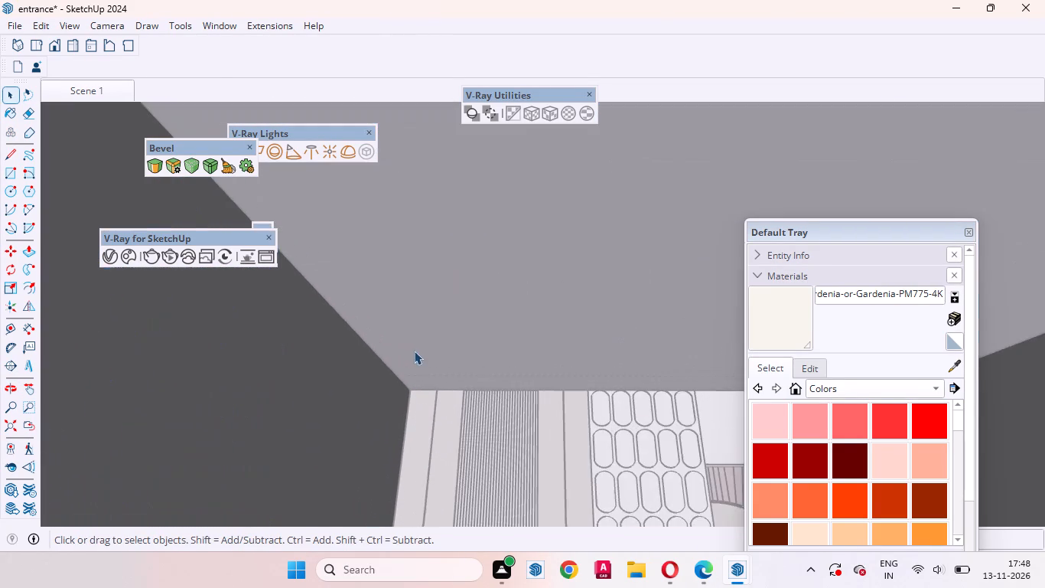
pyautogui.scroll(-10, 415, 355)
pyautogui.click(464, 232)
# Hide the side wall next to the cabinet to open up the view of the ceiling.
pyautogui.click(369, 428)
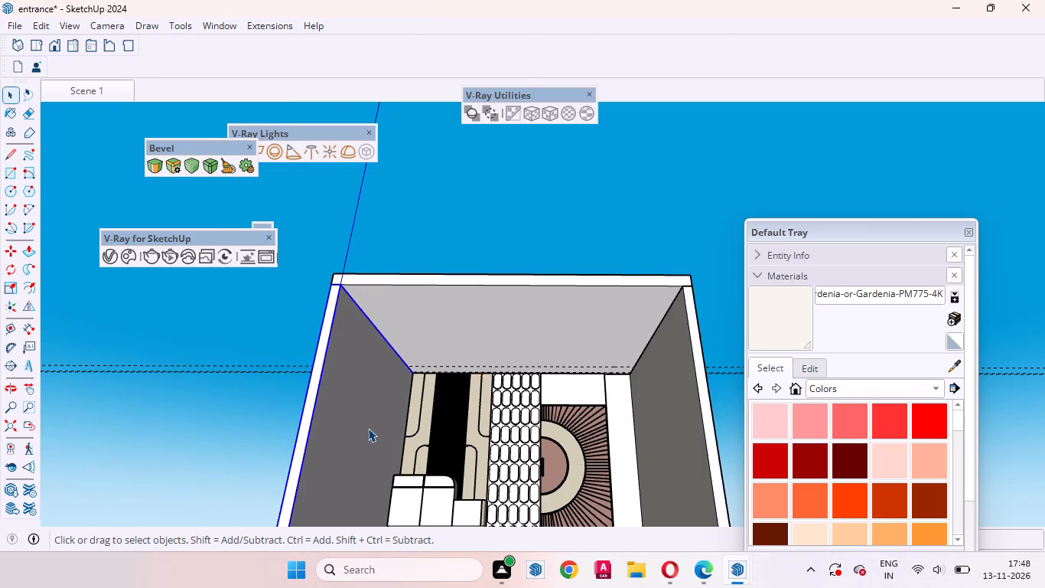
pyautogui.rightClick(364, 429)
pyautogui.click(400, 65)
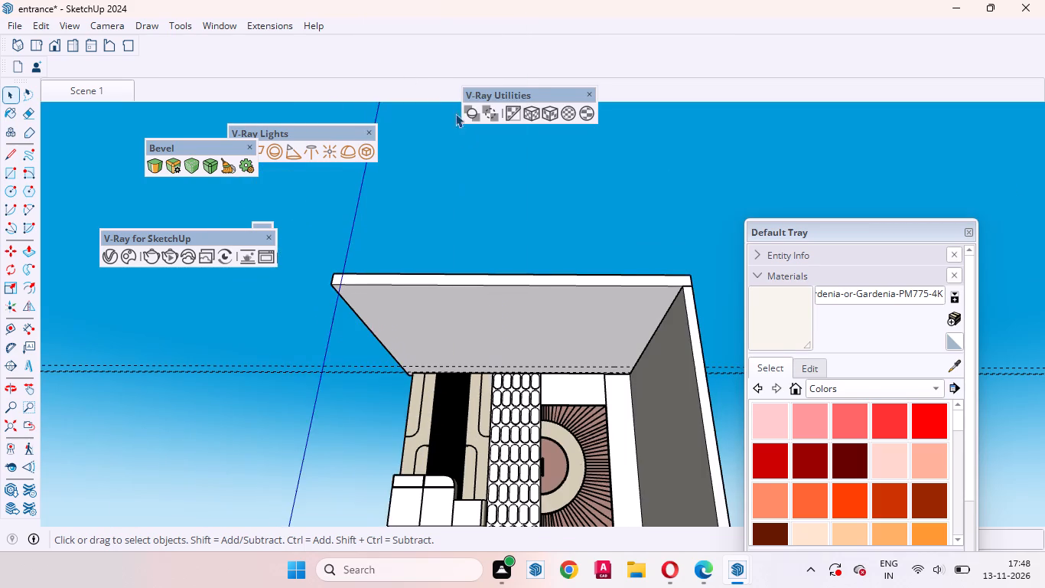
# Make a new empty group and draw a small circle in it on the ceiling, centred on the outermost guide near the cabinet end.
pyautogui.scroll(8, 416, 275)
pyautogui.moveTo(444, 421); pyautogui.dragTo(454, 289, button='middle')
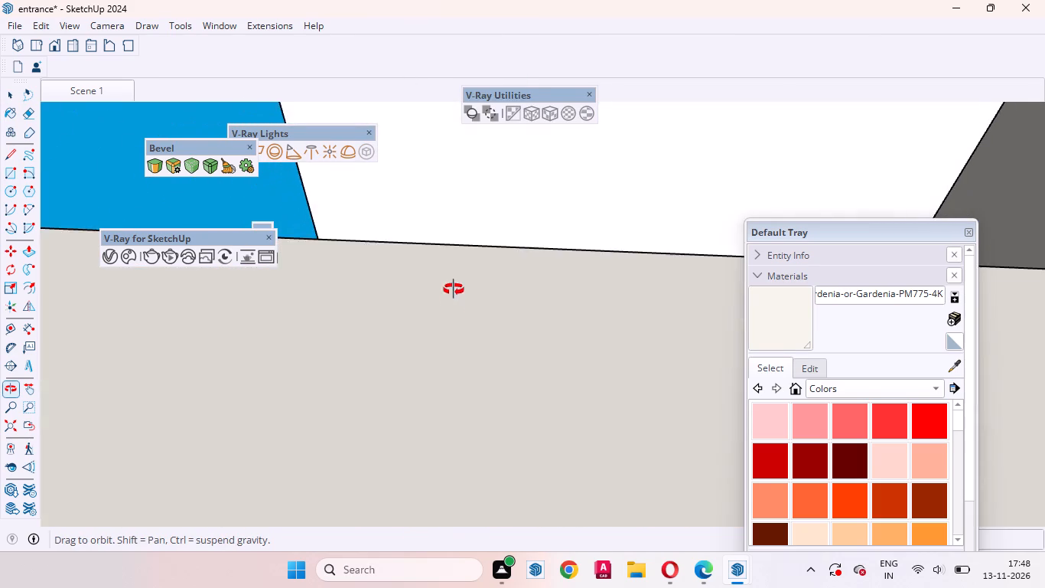
pyautogui.moveTo(454, 289); pyautogui.dragTo(462, 338, button='middle')
pyautogui.rightClick(216, 465)
pyautogui.click(256, 525)
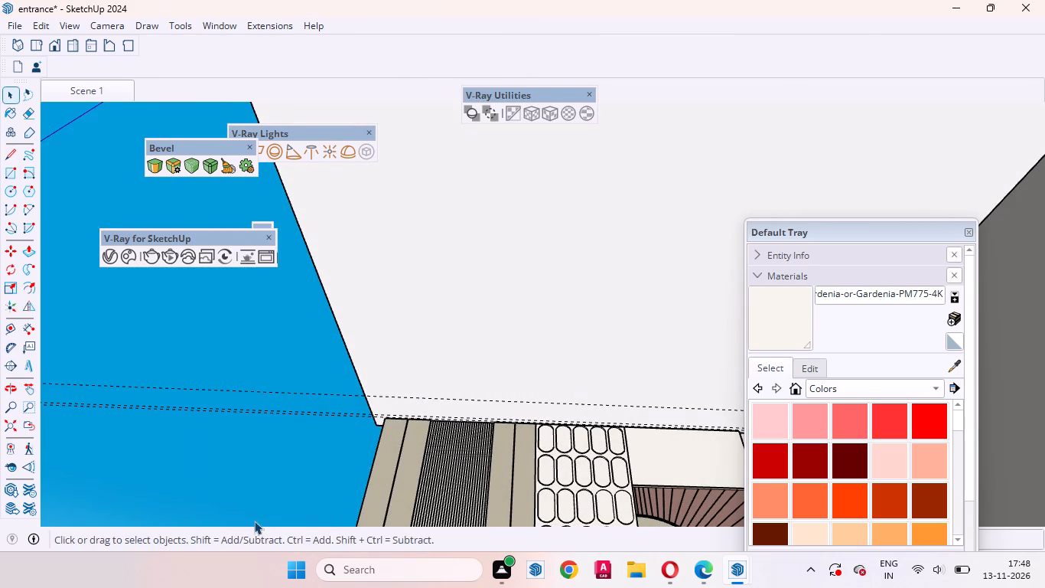
pyautogui.rightClick(210, 449)
pyautogui.click(253, 506)
pyautogui.scroll(5, 412, 403)
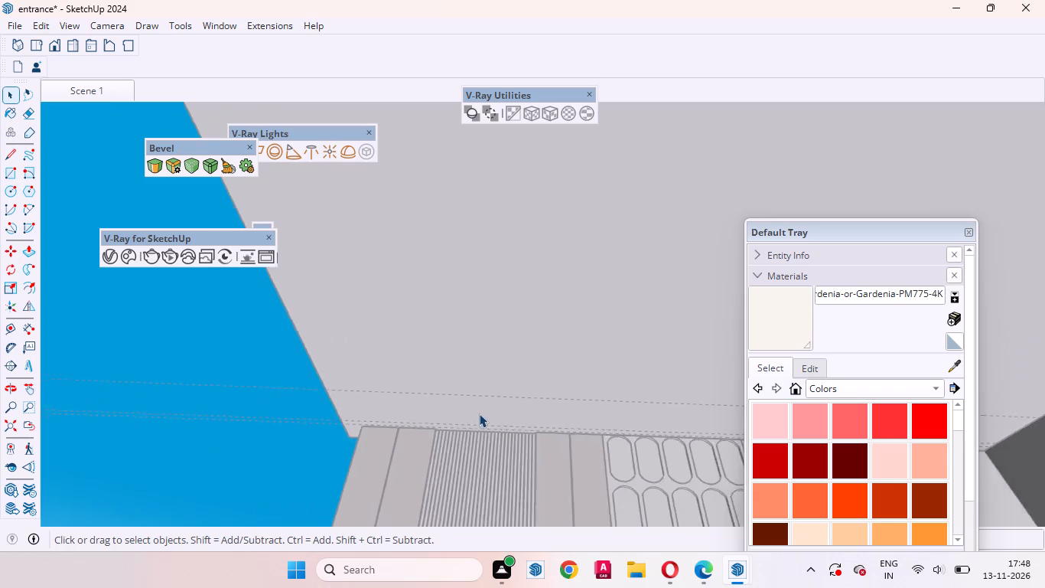
pyautogui.scroll(2, 479, 413)
pyautogui.moveTo(479, 424); pyautogui.dragTo(473, 374, button='middle')
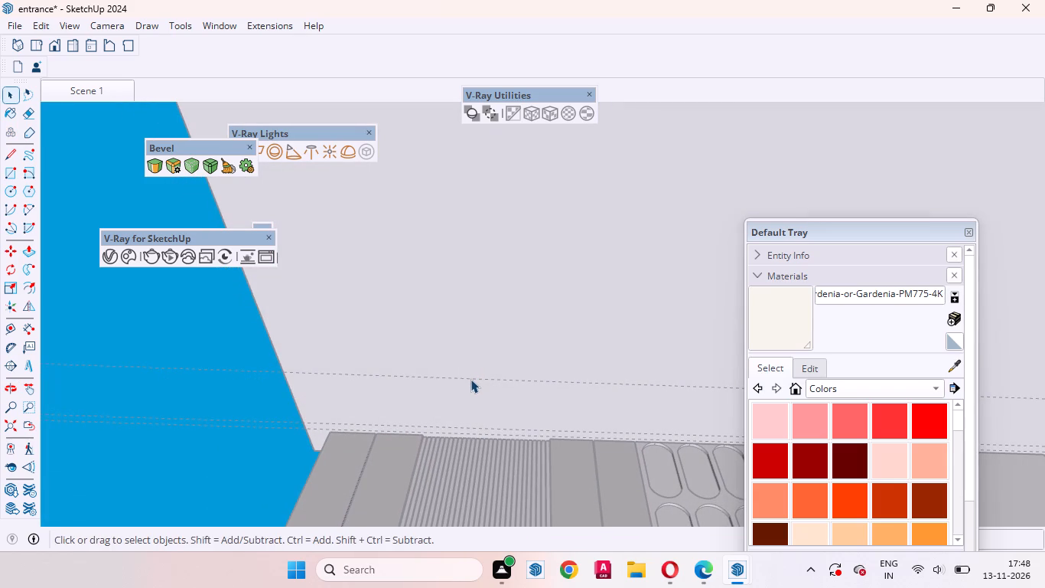
pyautogui.press('c')
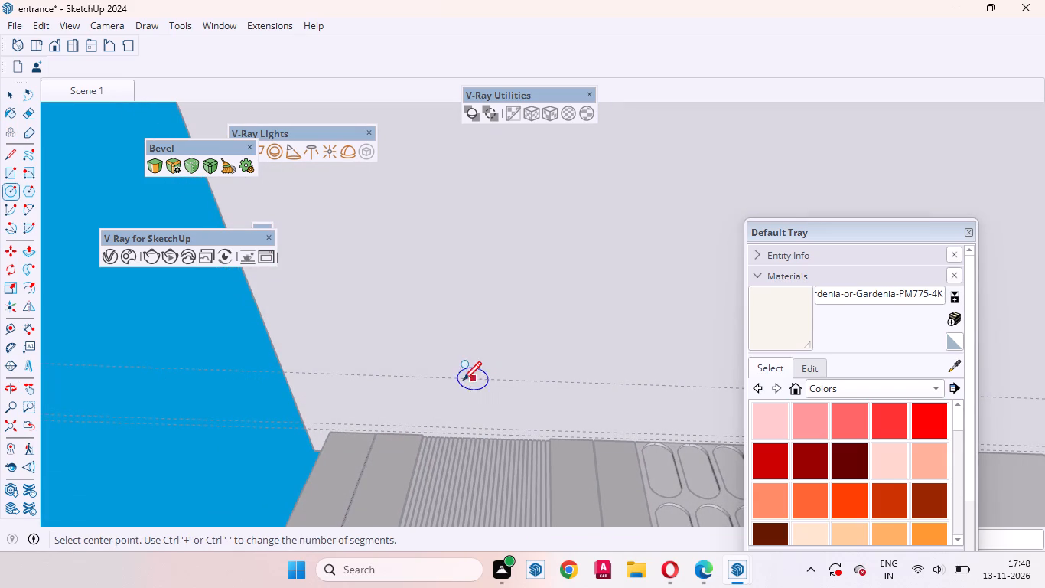
pyautogui.click(399, 378)
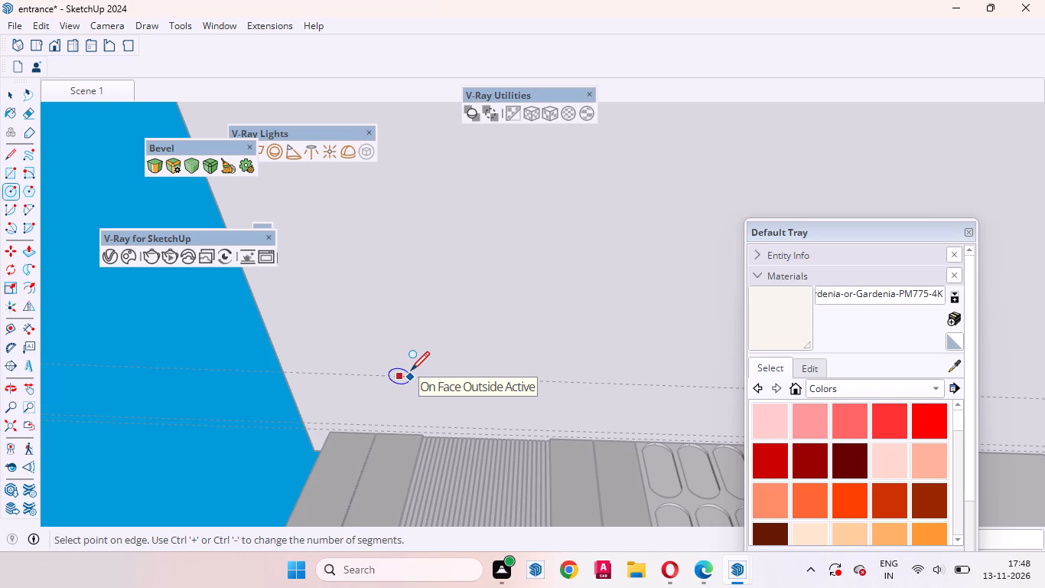
pyautogui.press('space')
# Push/Pull the ceiling circle by 6 mm to form a thin disc.
pyautogui.scroll(7, 402, 379)
pyautogui.press('p')
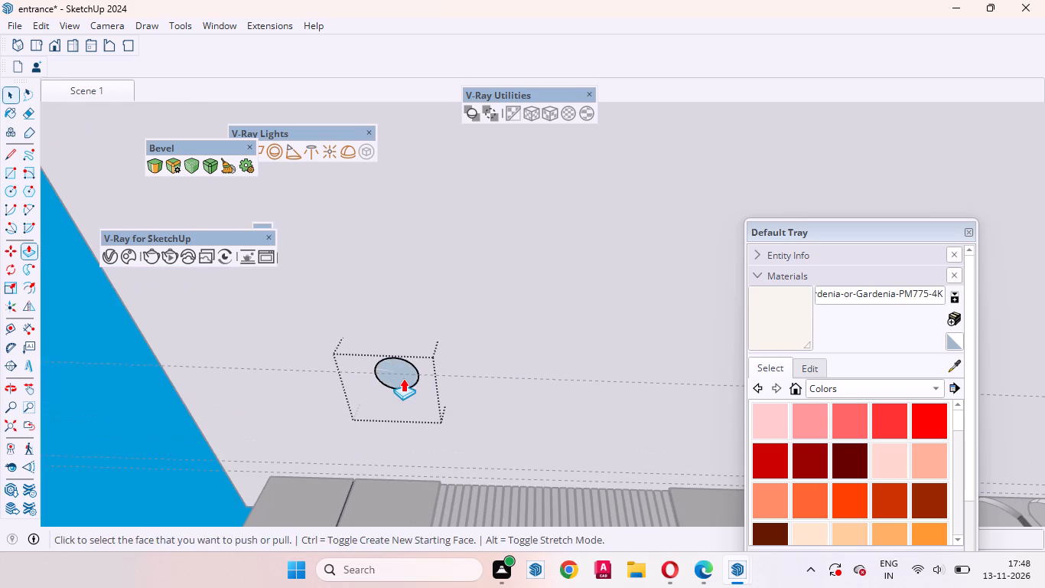
pyautogui.click(401, 376)
pyautogui.write('6mm')
pyautogui.press('Return')
# Offset the disc's edge inward to about half its radius, leaving a concentric inner circle.
pyautogui.scroll(6, 400, 376)
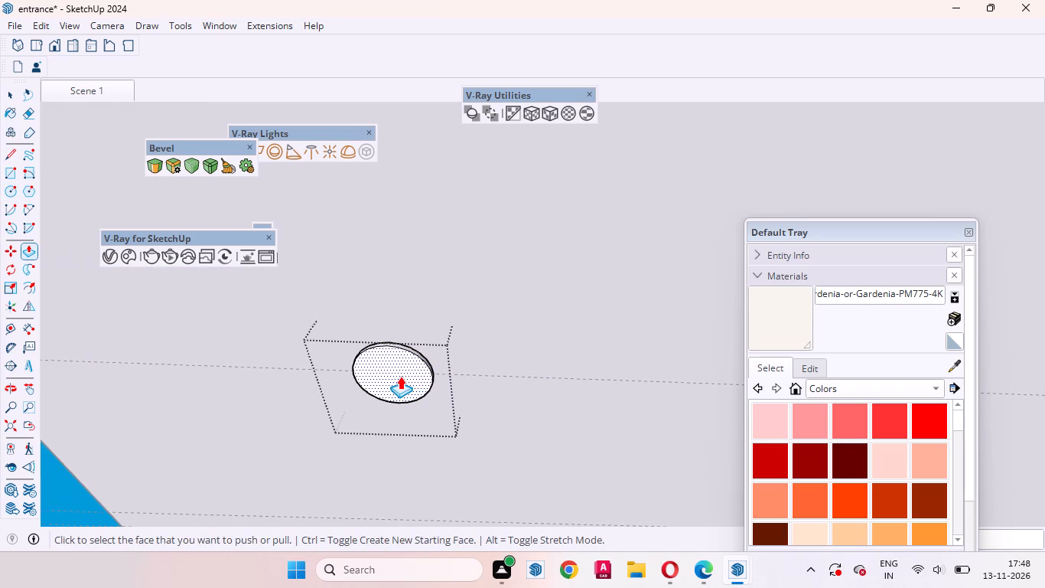
pyautogui.press('f')
pyautogui.click(379, 360)
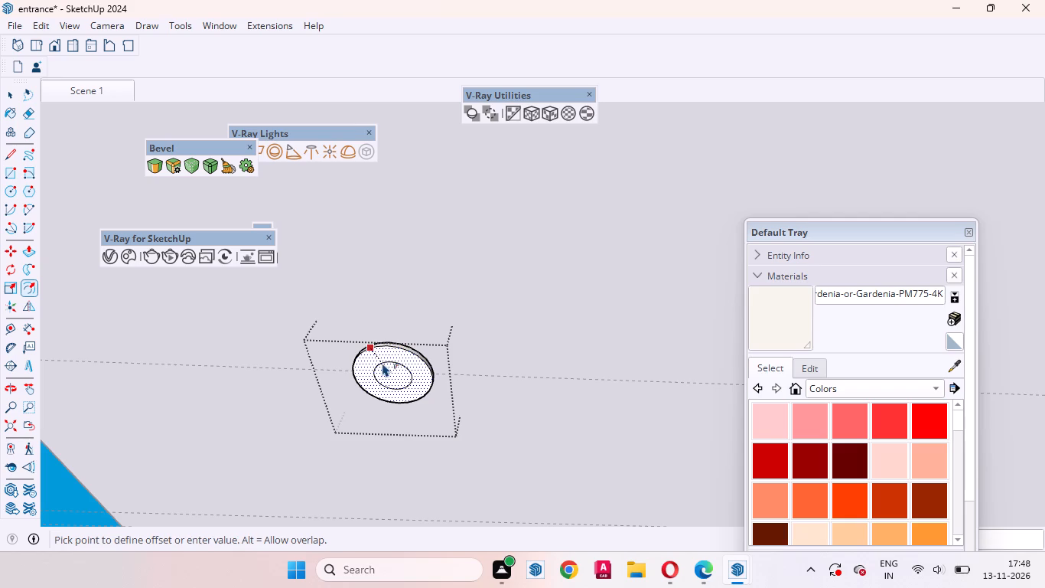
pyautogui.click(382, 362)
pyautogui.press('space')
# Push/Pull the inner circle of the ceiling disc slightly inward to form a shallow recess.
pyautogui.click(395, 373)
pyautogui.scroll(4, 395, 373)
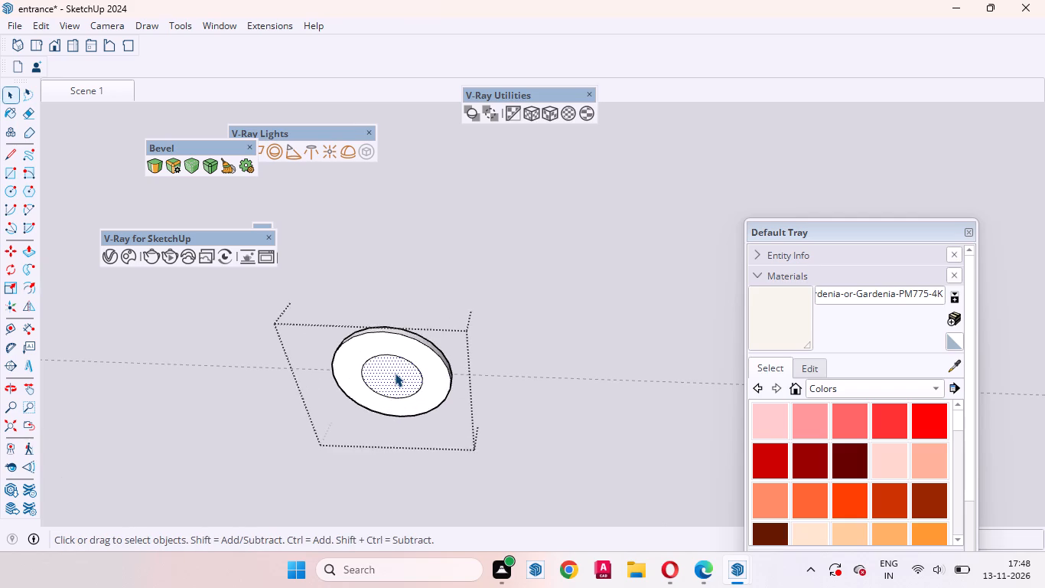
pyautogui.scroll(1, 395, 373)
pyautogui.press('p')
pyautogui.click(395, 373)
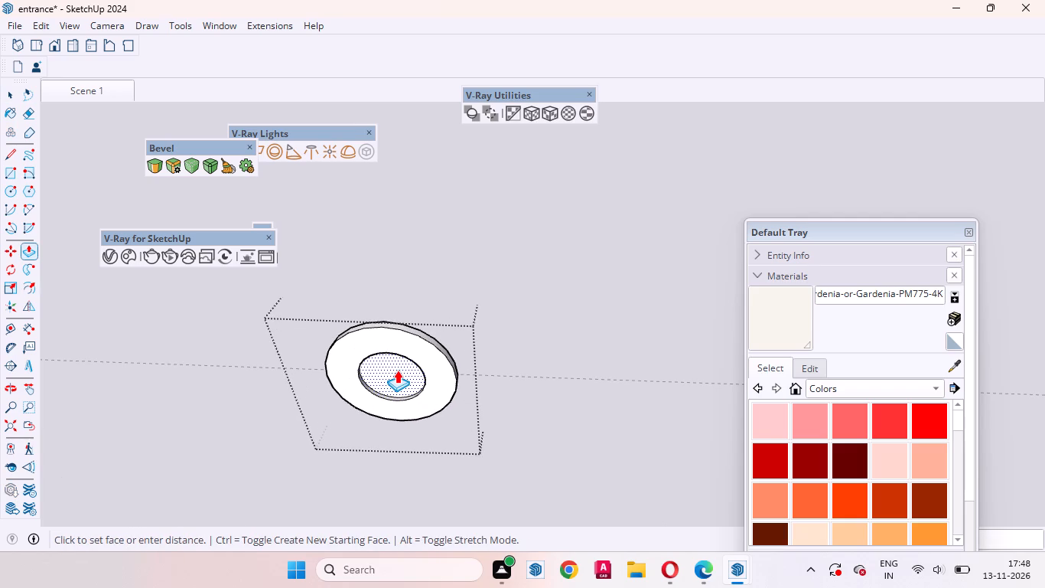
pyautogui.click(397, 370)
# Group the recessed inner face with its edges and convert the group into a V-Ray mesh light.
pyautogui.press('space')
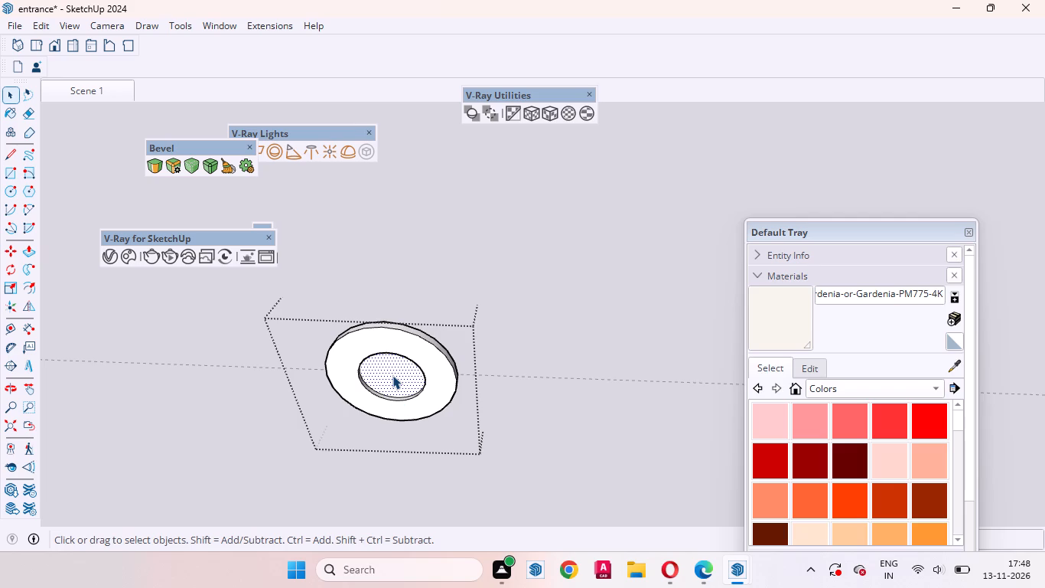
pyautogui.doubleClick(392, 375)
pyautogui.rightClick(392, 375)
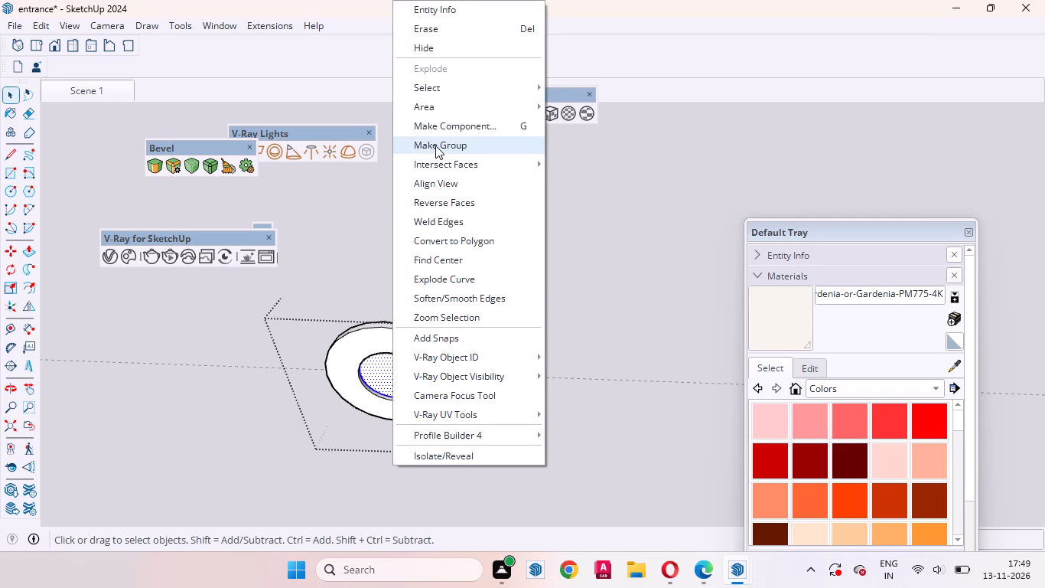
pyautogui.click(435, 145)
pyautogui.click(367, 153)
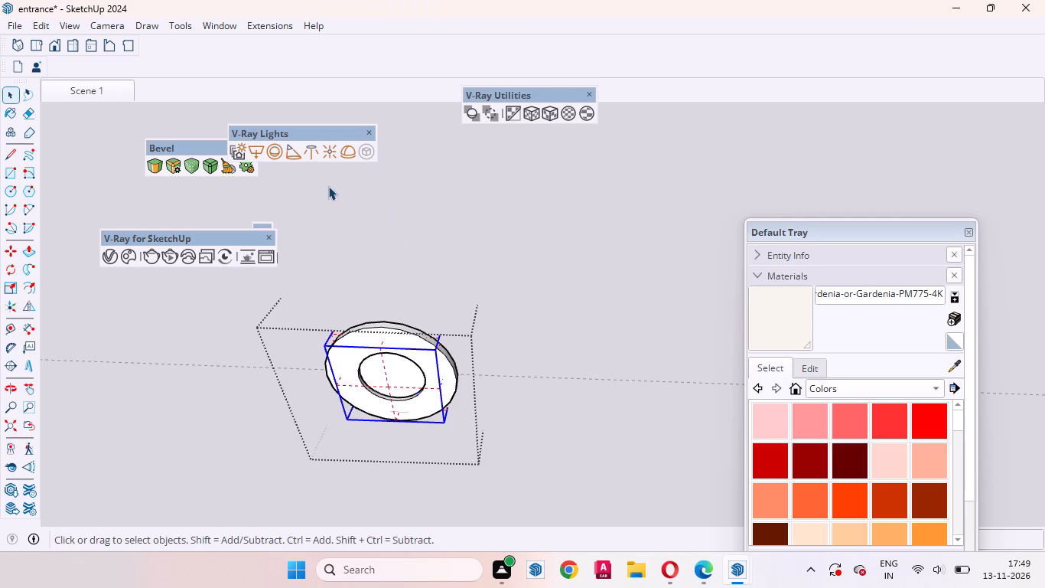
# Place a V-Ray IES light using cylinder-wide.ies from the ies-lights-pack folder at the fitting's centre, and close the fitting's group.
pyautogui.click(309, 153)
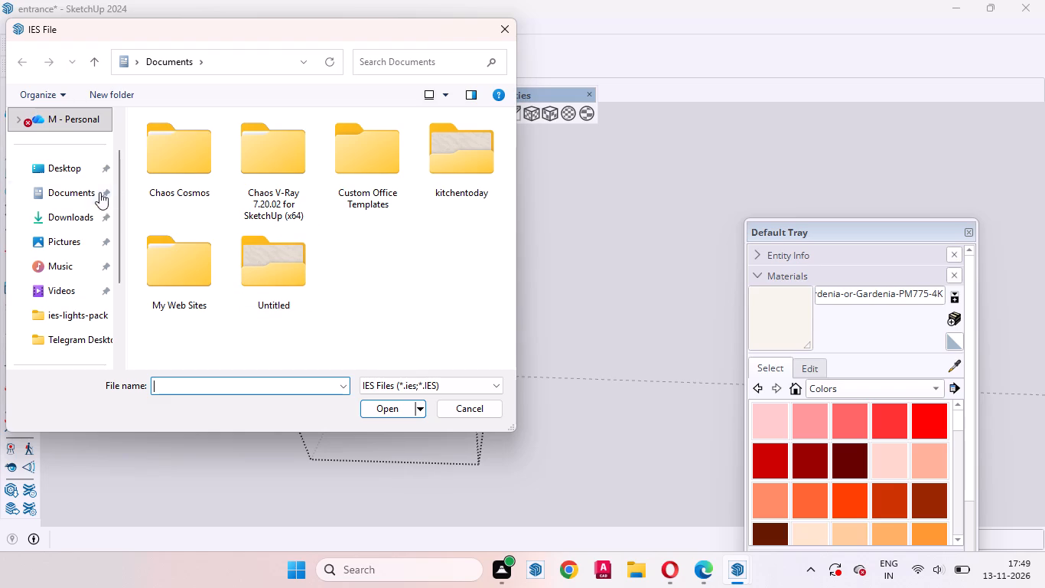
pyautogui.scroll(3, 77, 145)
pyautogui.click(73, 126)
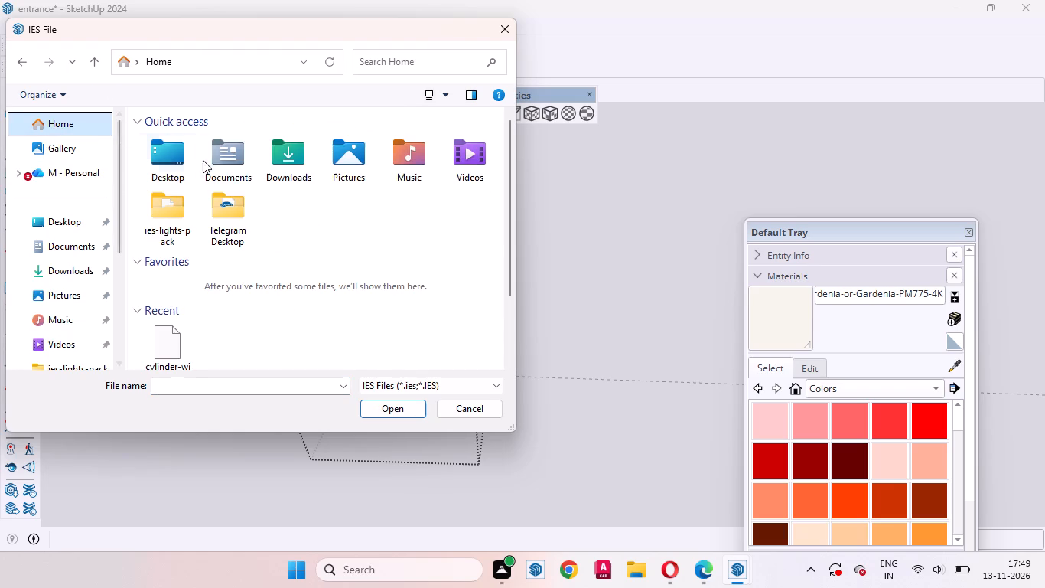
pyautogui.click(168, 214)
pyautogui.click(402, 409)
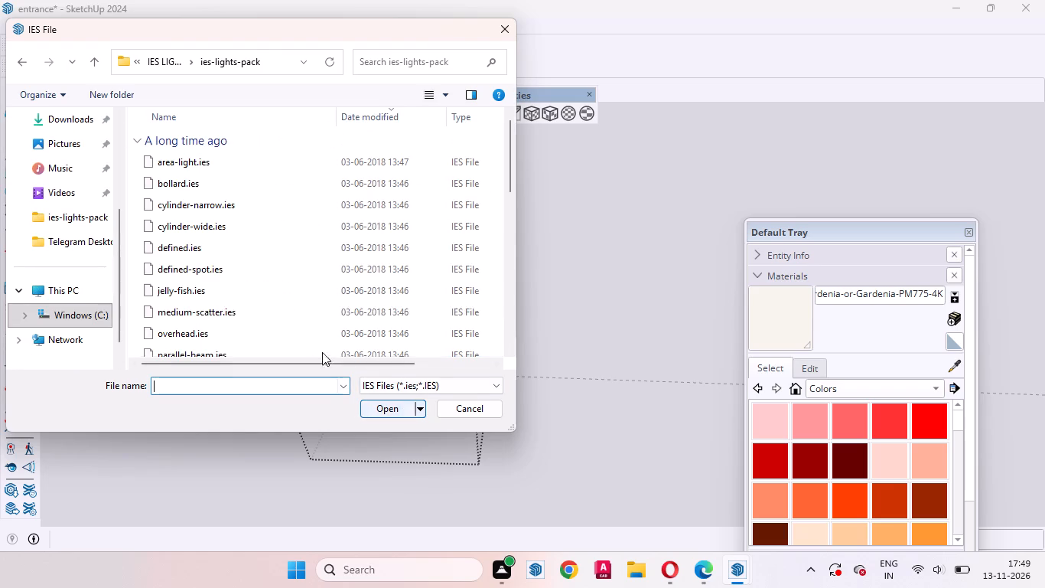
pyautogui.click(210, 227)
pyautogui.click(396, 410)
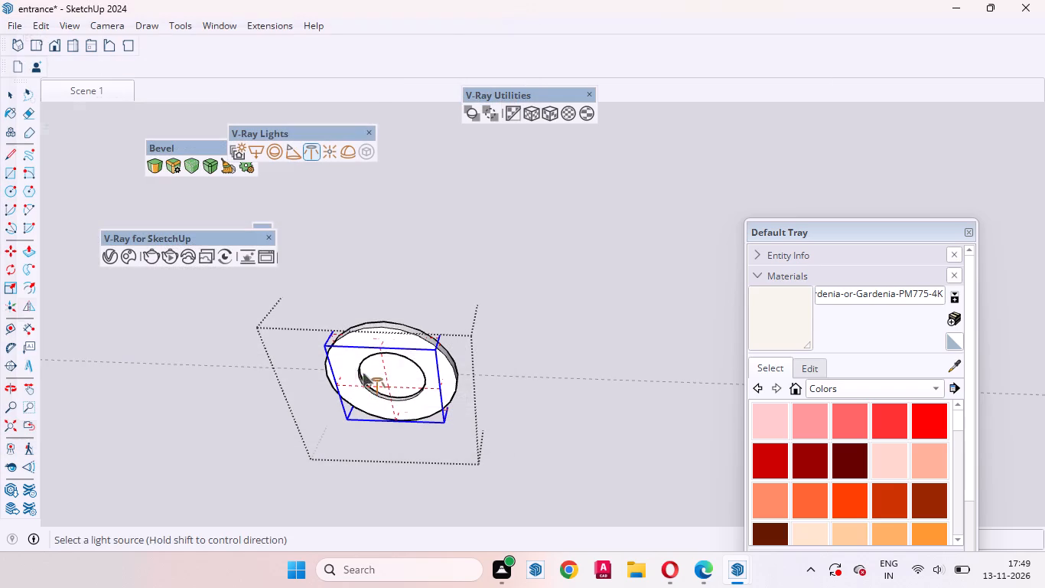
pyautogui.click(389, 386)
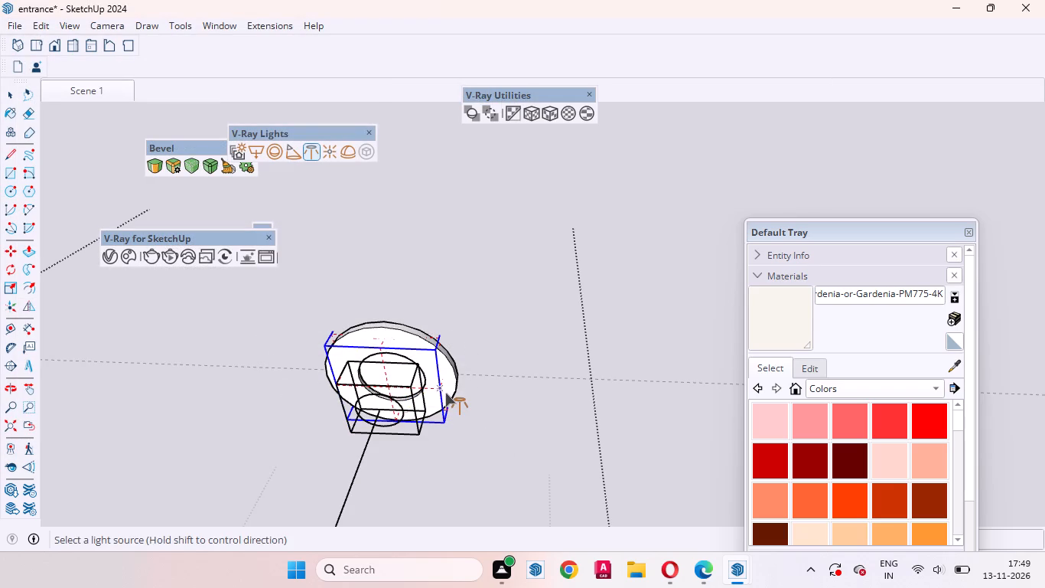
pyautogui.press('space')
pyautogui.scroll(-17, 542, 251)
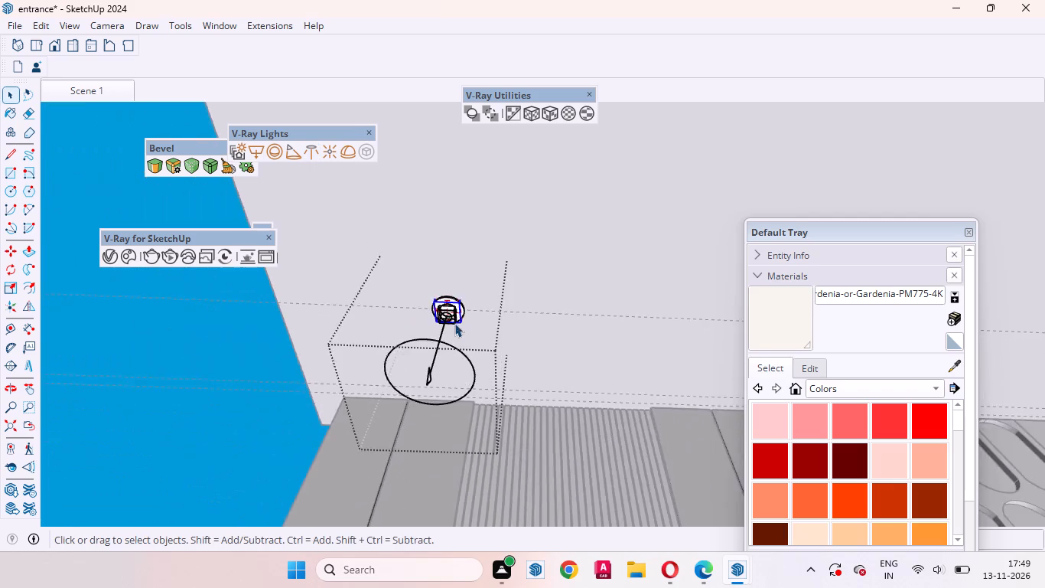
pyautogui.scroll(-3, 454, 323)
pyautogui.click(222, 381)
# Copy the ceiling light fitting 3' along the guide, away from the cabinet end.
pyautogui.scroll(-4, 304, 374)
pyautogui.scroll(-4, 394, 387)
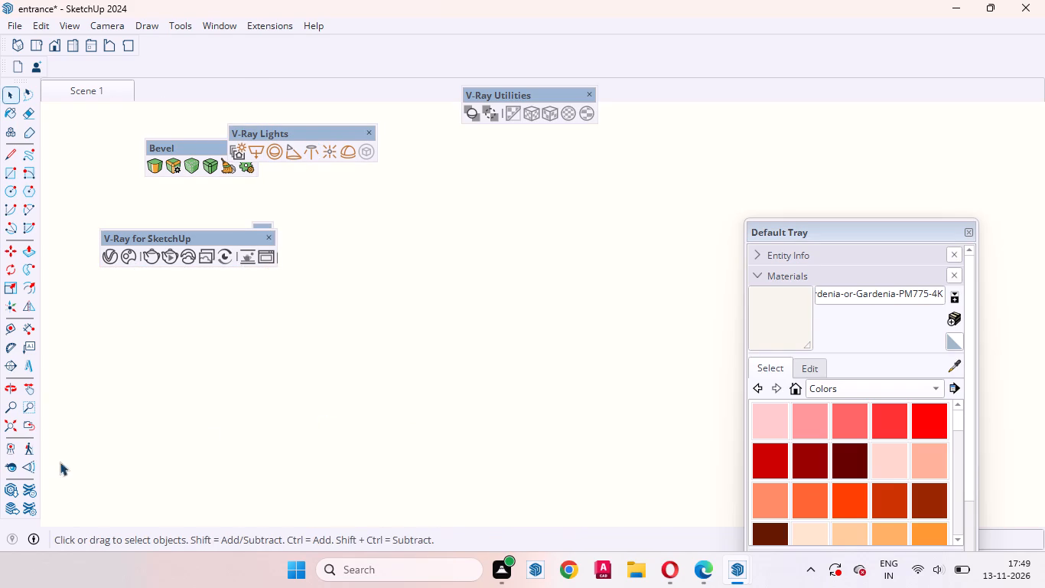
pyautogui.click(24, 420)
pyautogui.moveTo(444, 364); pyautogui.dragTo(450, 433, button='middle')
pyautogui.scroll(-5, 444, 388)
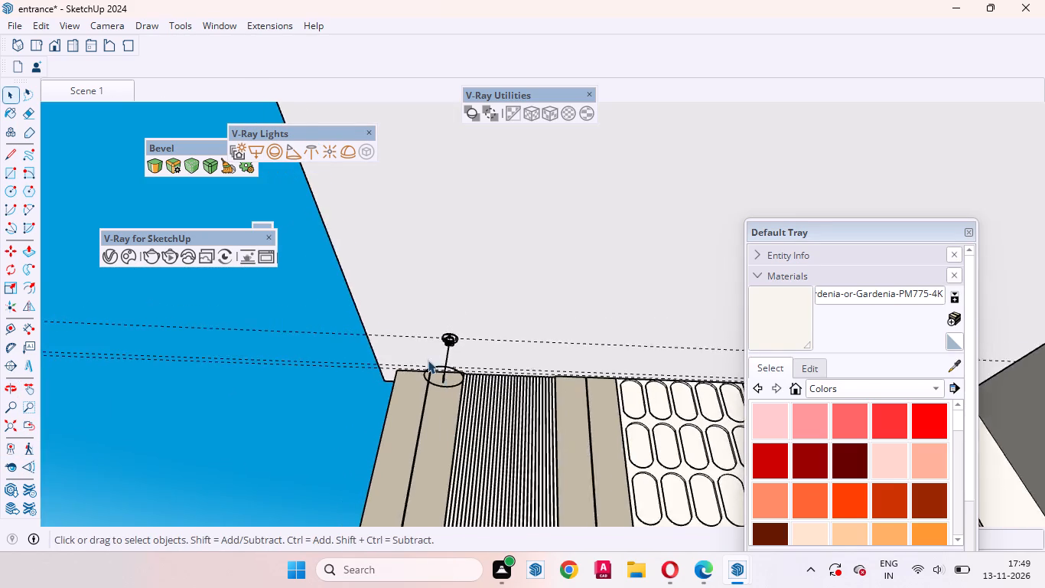
pyautogui.scroll(-3, 428, 360)
pyautogui.scroll(4, 468, 354)
pyautogui.click(428, 343)
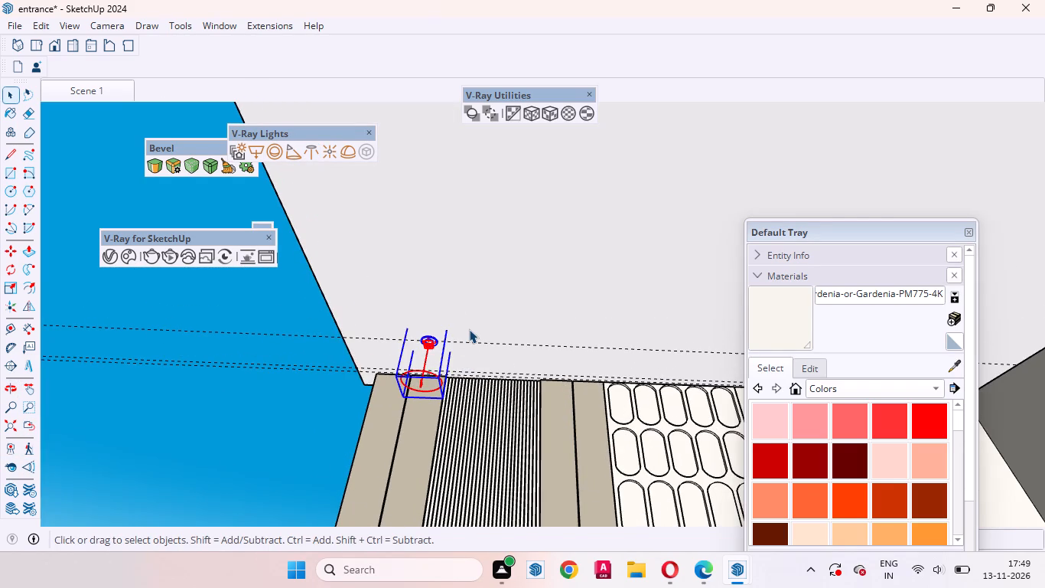
pyautogui.press('m')
pyautogui.click(423, 312)
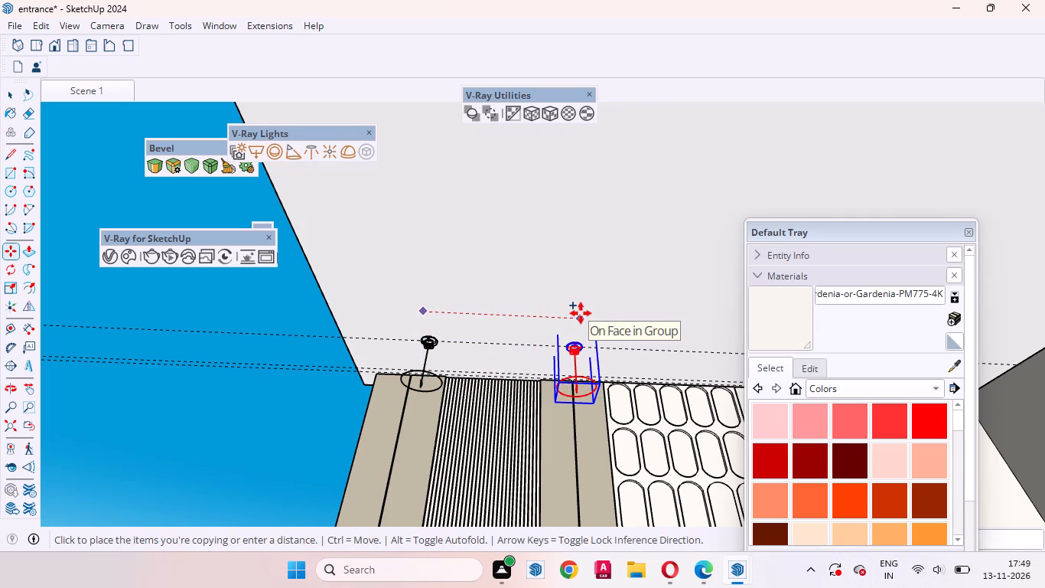
pyautogui.write("3'")
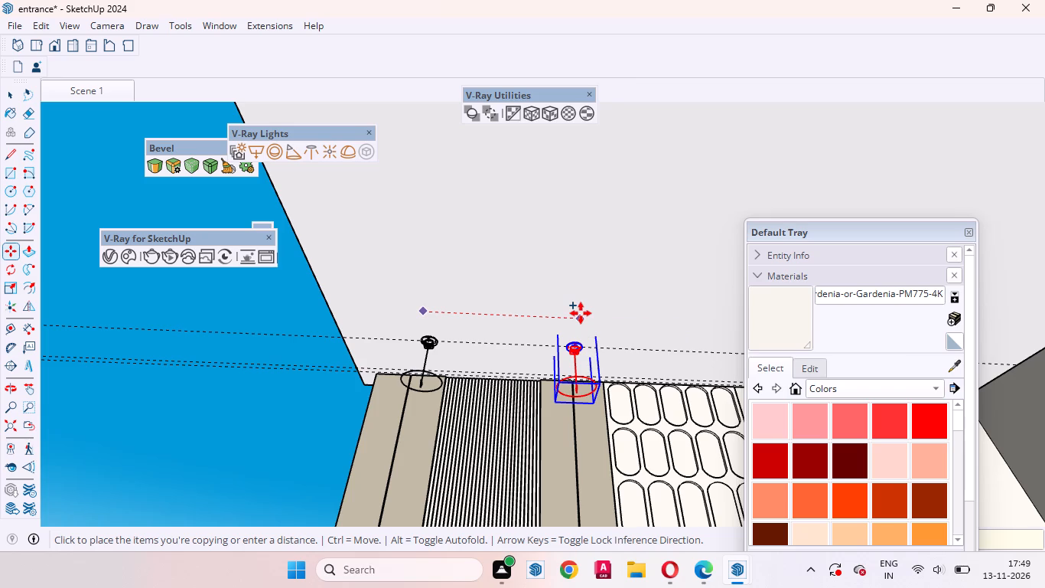
pyautogui.press('Return')
# Multiply the copied fitting into an array of three copies at the same 3' spacing.
pyautogui.scroll(-8, 324, 416)
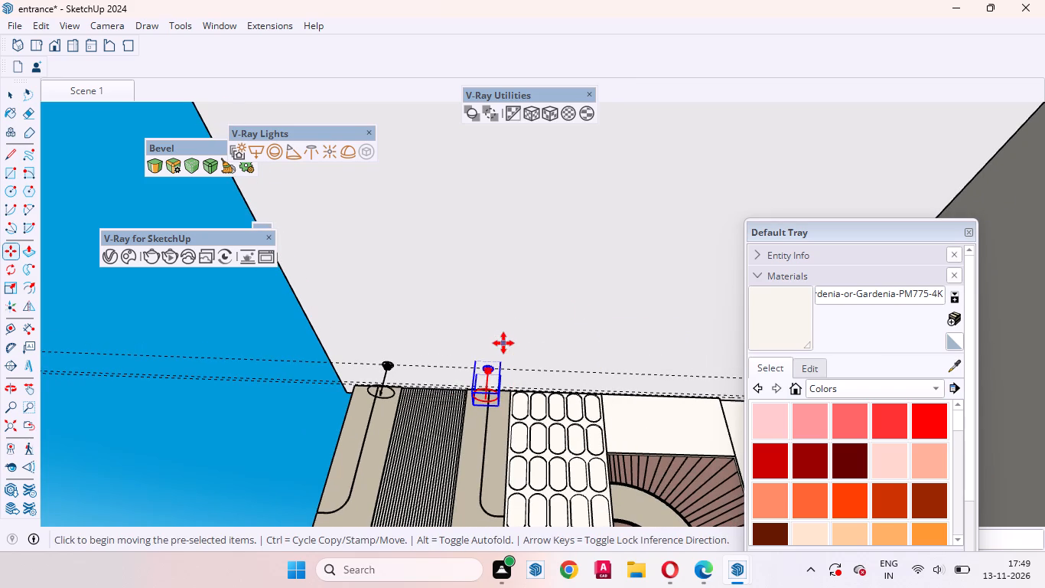
pyautogui.hotkey('shift', '*')
pyautogui.press('3')
pyautogui.press('Return')
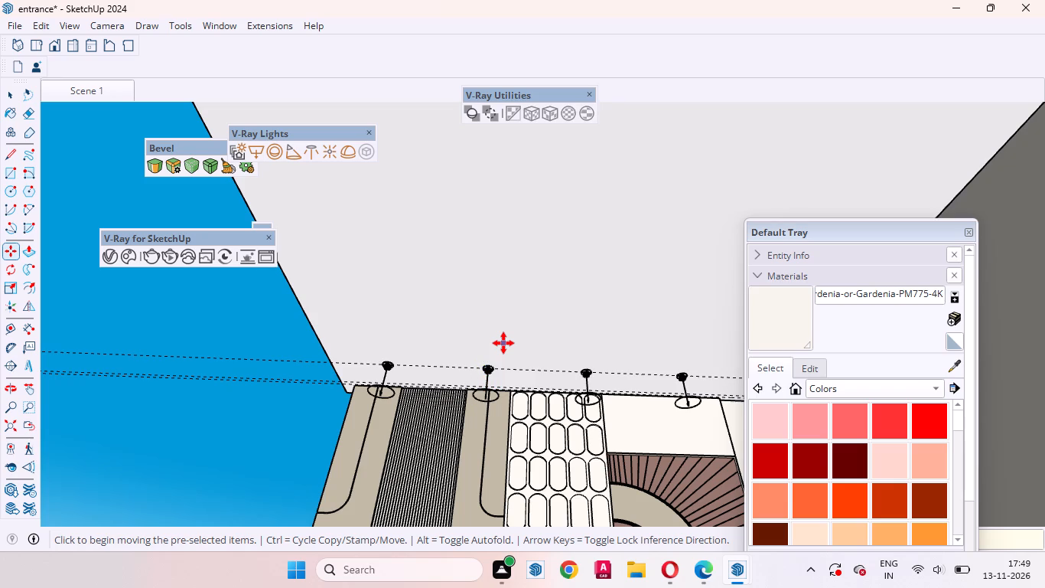
# Move the Default Tray clear of the row of ceiling fittings.
pyautogui.moveTo(885, 230); pyautogui.dragTo(959, 418)
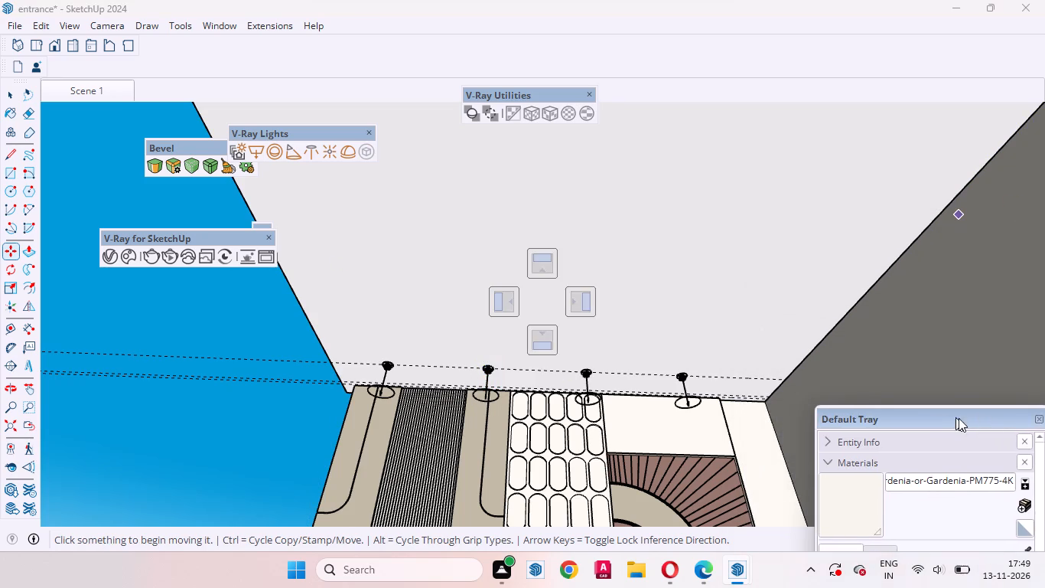
pyautogui.moveTo(959, 418); pyautogui.dragTo(979, 416)
pyautogui.press('space')
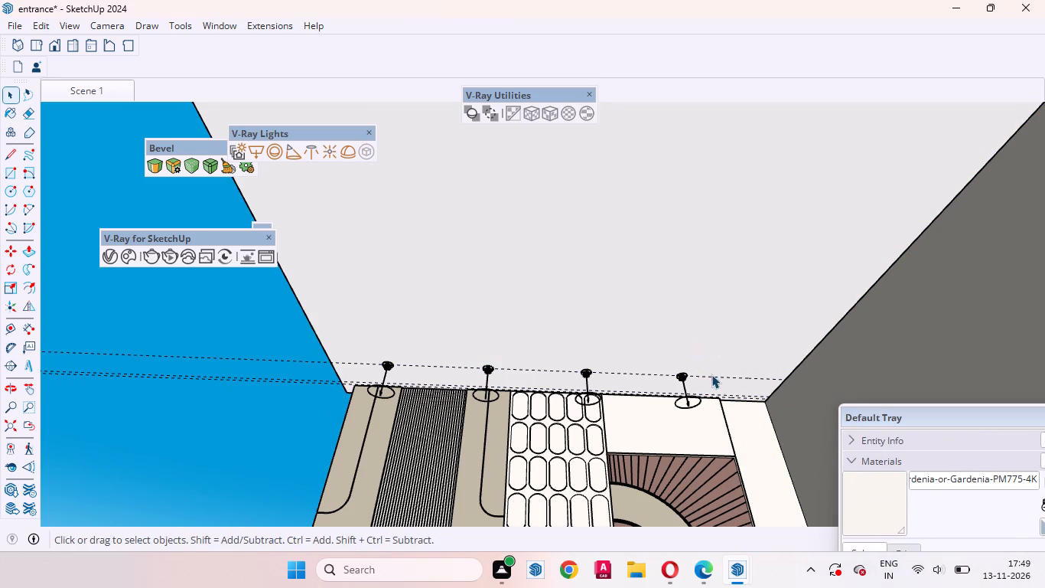
pyautogui.moveTo(959, 413); pyautogui.dragTo(630, 500)
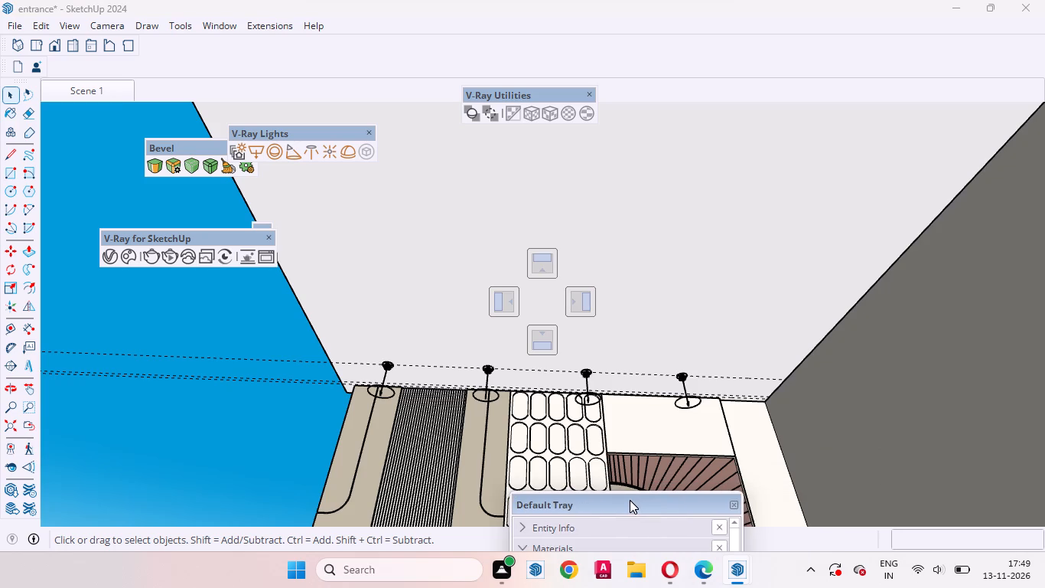
pyautogui.moveTo(630, 500); pyautogui.dragTo(629, 499)
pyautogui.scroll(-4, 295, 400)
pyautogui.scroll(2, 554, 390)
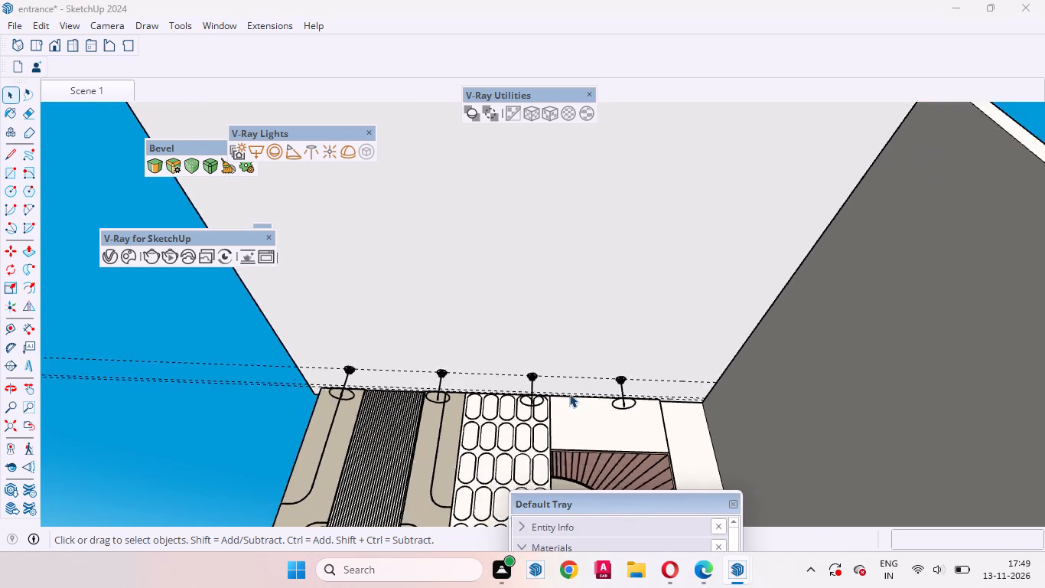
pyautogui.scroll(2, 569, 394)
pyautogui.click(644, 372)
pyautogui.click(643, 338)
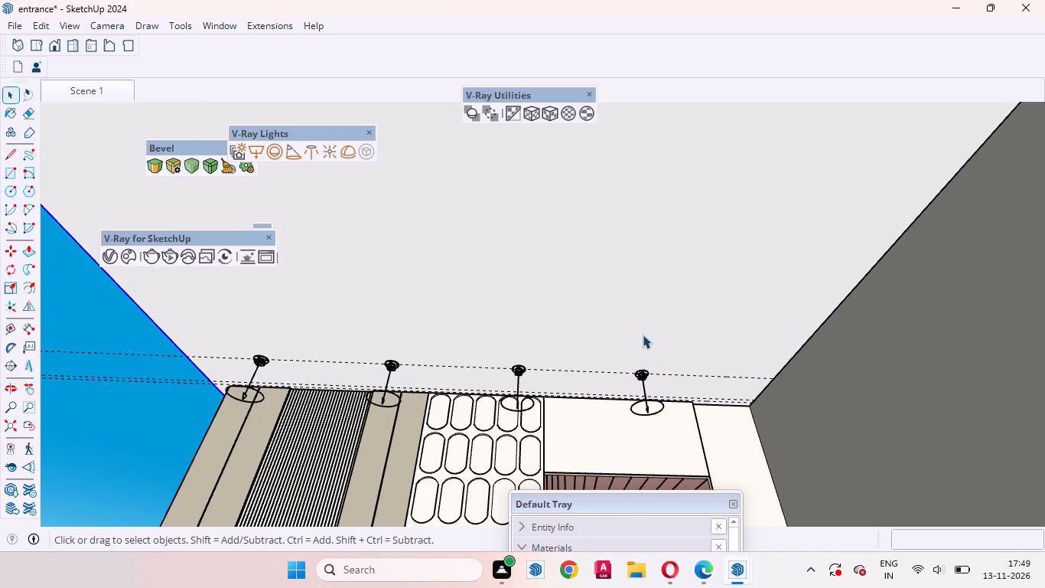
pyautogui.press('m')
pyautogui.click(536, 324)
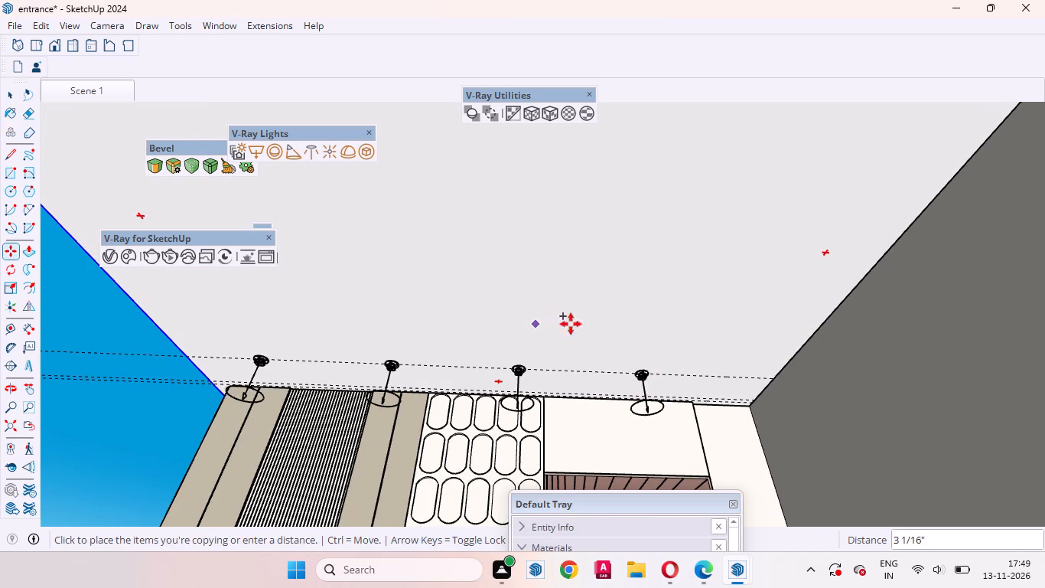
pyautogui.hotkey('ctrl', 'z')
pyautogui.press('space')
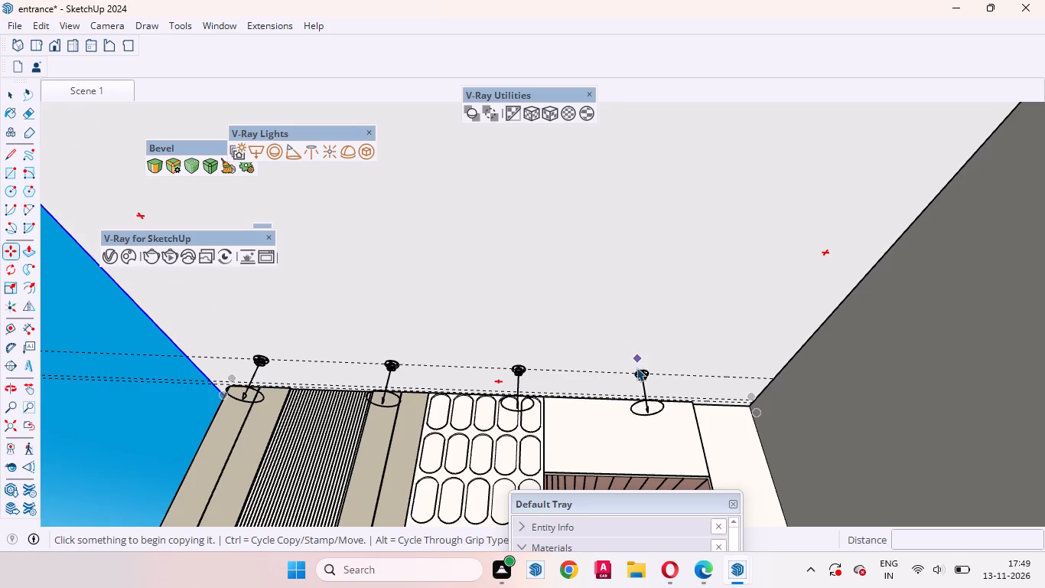
# Copy the last fitting in the row 1'6" further along the guide towards the far side wall.
pyautogui.click(642, 379)
pyautogui.press('m')
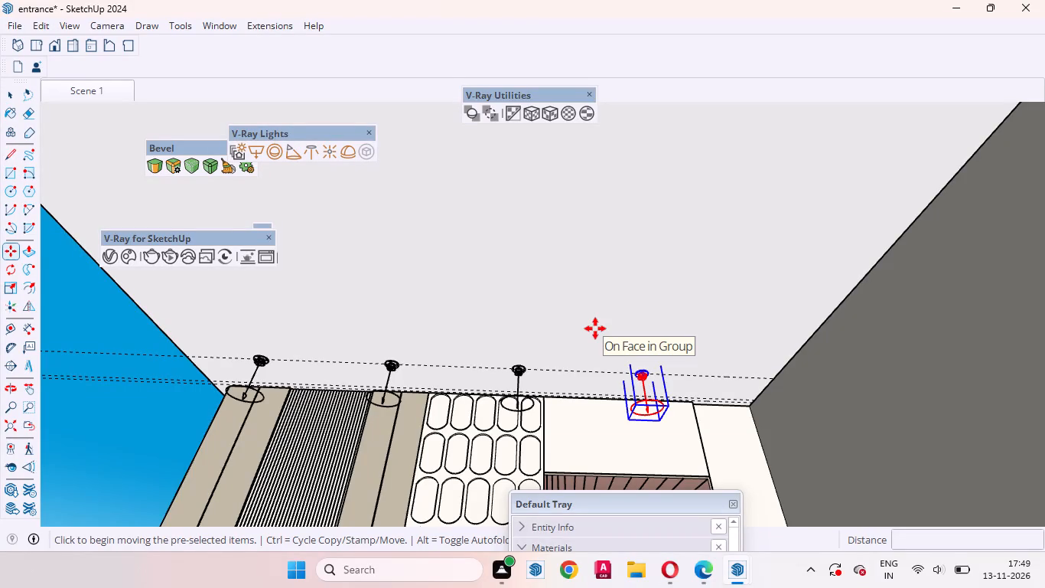
pyautogui.click(595, 328)
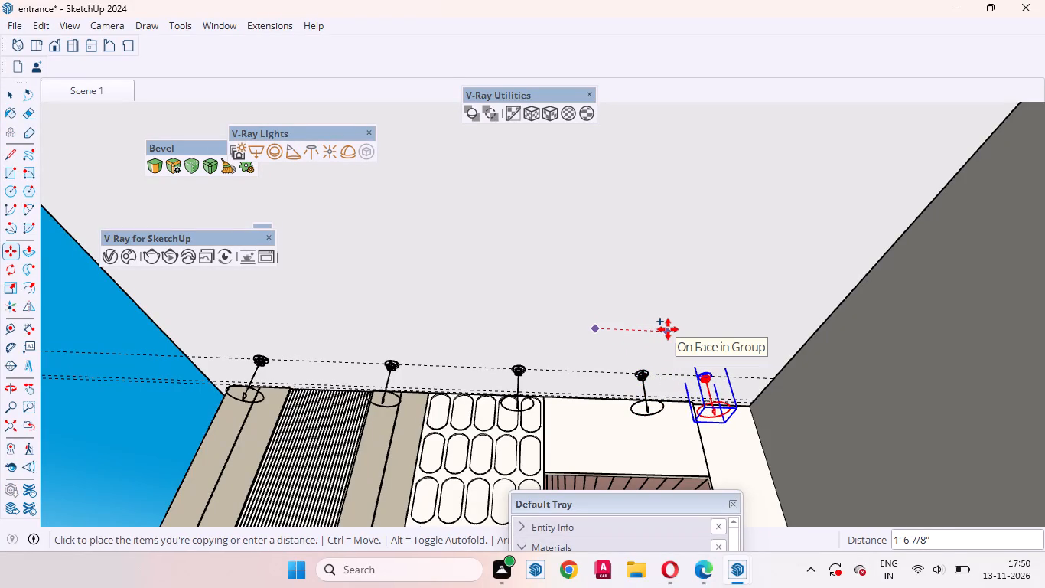
pyautogui.press('1')
pyautogui.write("'6")
pyautogui.press('Return')
# Move the newest fitting about 5 5/8" further along the guide towards the far side wall.
pyautogui.moveTo(755, 379); pyautogui.dragTo(734, 381, button='middle')
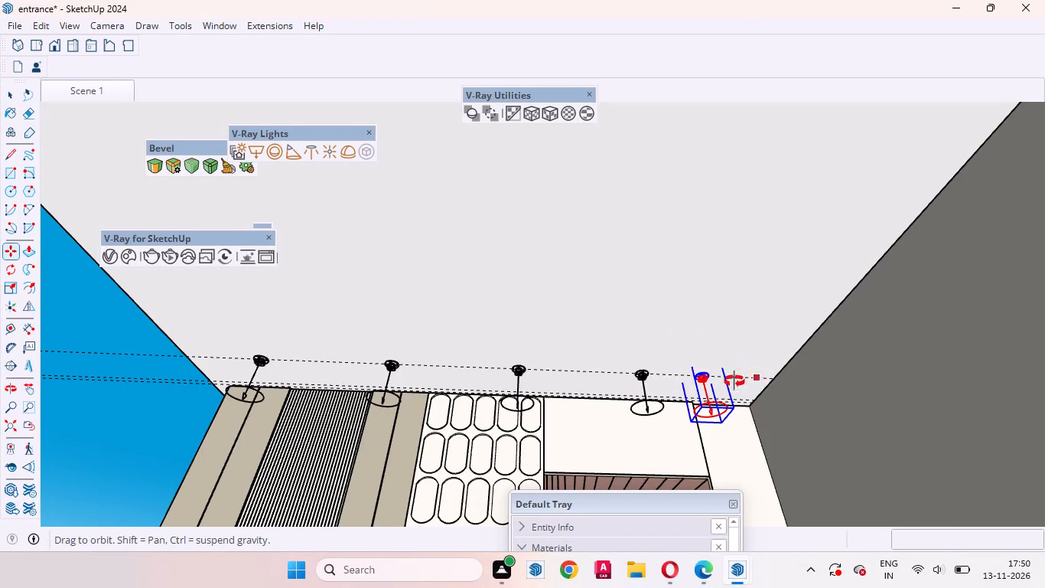
pyautogui.moveTo(734, 381); pyautogui.dragTo(705, 381, button='middle')
pyautogui.click(702, 328)
pyautogui.click(724, 328)
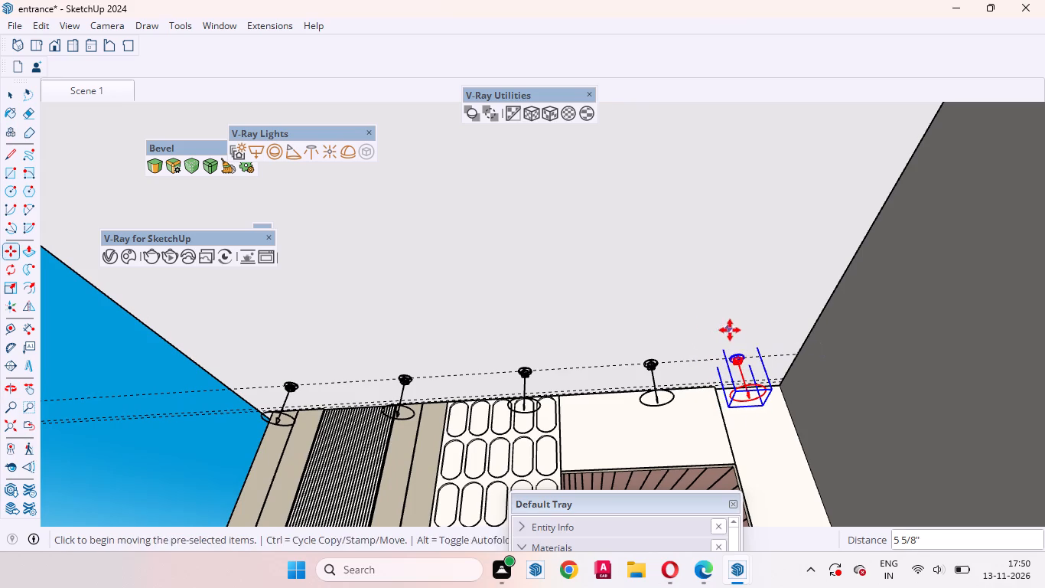
pyautogui.press('space')
pyautogui.scroll(-12, 759, 313)
pyautogui.click(405, 388)
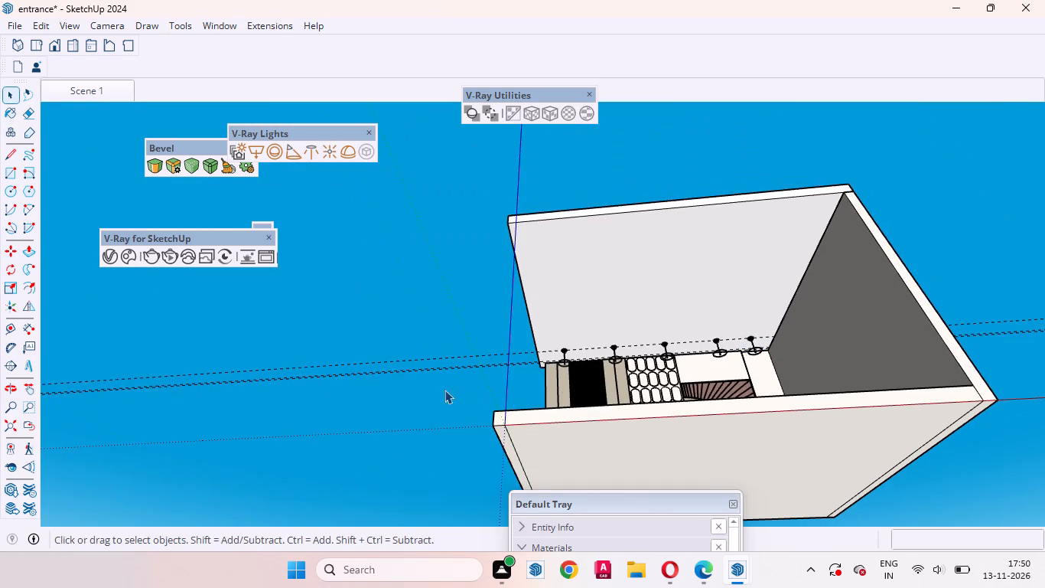
# Recall the saved Scene 1 view to check the row of ceiling light fittings.
pyautogui.moveTo(450, 392); pyautogui.dragTo(845, 555, button='middle')
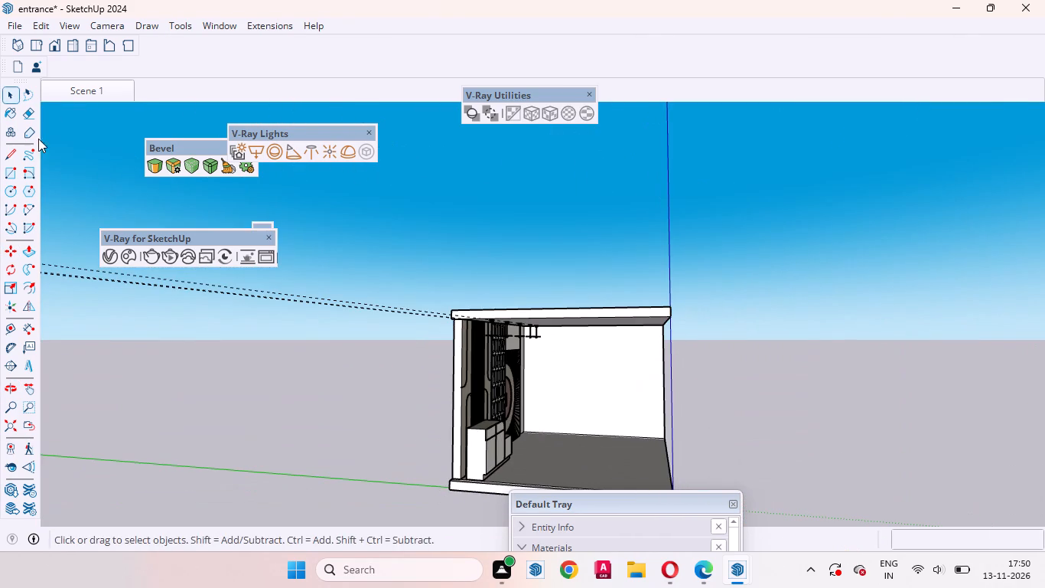
pyautogui.click(79, 93)
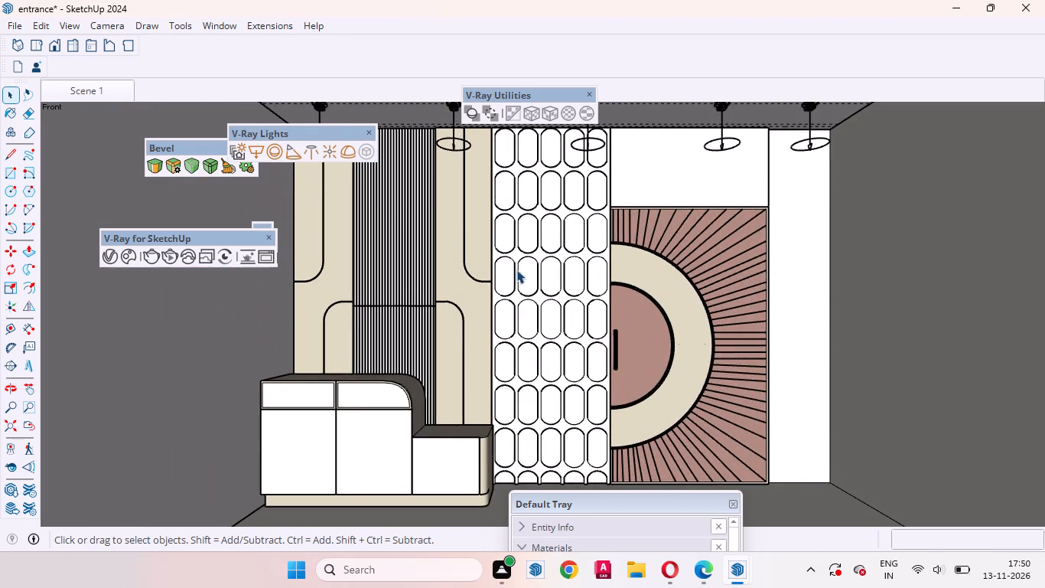
# Hide the side wall group next to the cabinet to open up the room from the side.
pyautogui.scroll(-7, 516, 269)
pyautogui.moveTo(563, 269); pyautogui.dragTo(531, 214, button='middle')
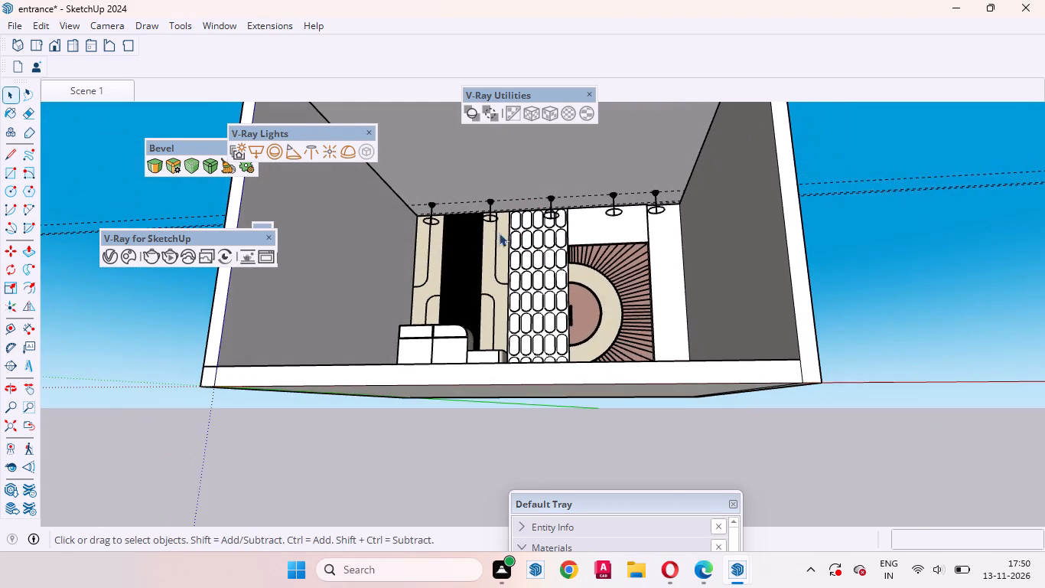
pyautogui.click(356, 250)
pyautogui.rightClick(355, 250)
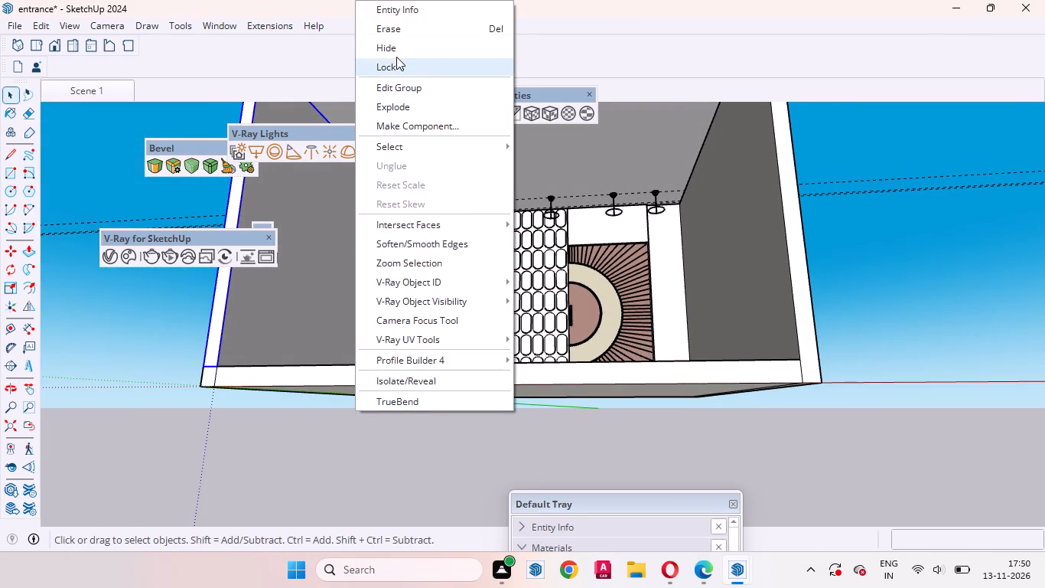
pyautogui.click(395, 51)
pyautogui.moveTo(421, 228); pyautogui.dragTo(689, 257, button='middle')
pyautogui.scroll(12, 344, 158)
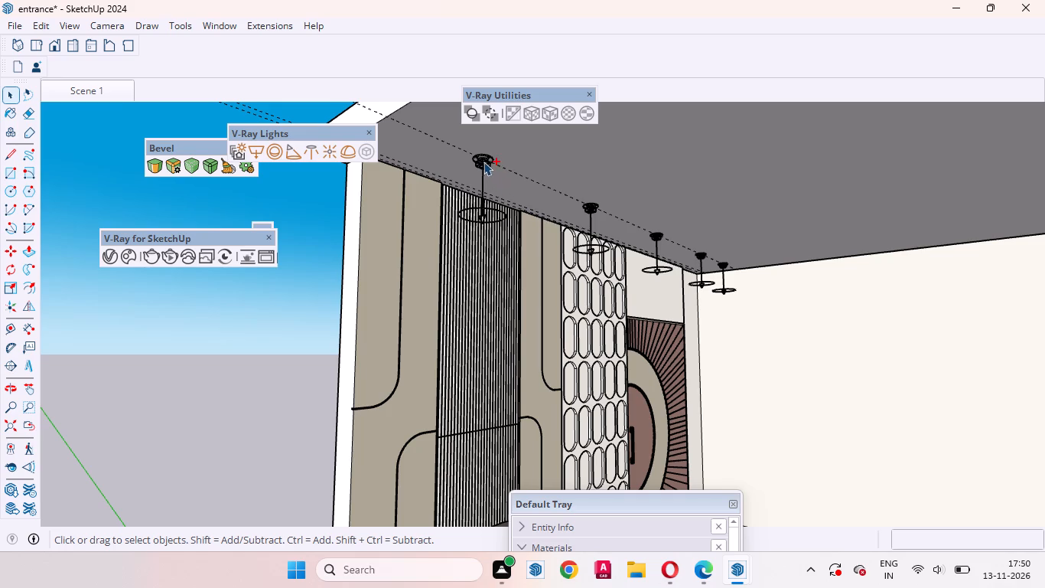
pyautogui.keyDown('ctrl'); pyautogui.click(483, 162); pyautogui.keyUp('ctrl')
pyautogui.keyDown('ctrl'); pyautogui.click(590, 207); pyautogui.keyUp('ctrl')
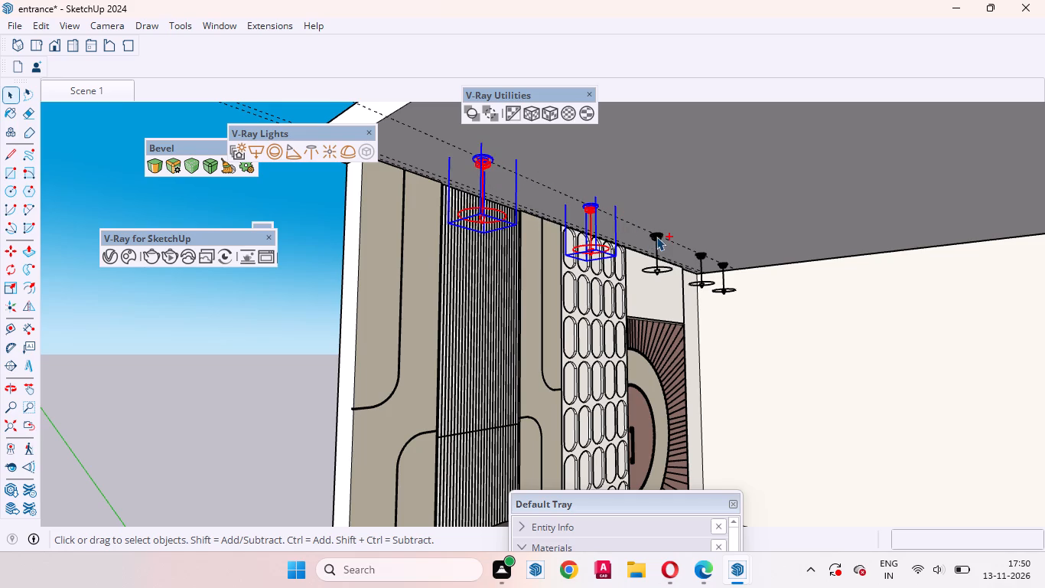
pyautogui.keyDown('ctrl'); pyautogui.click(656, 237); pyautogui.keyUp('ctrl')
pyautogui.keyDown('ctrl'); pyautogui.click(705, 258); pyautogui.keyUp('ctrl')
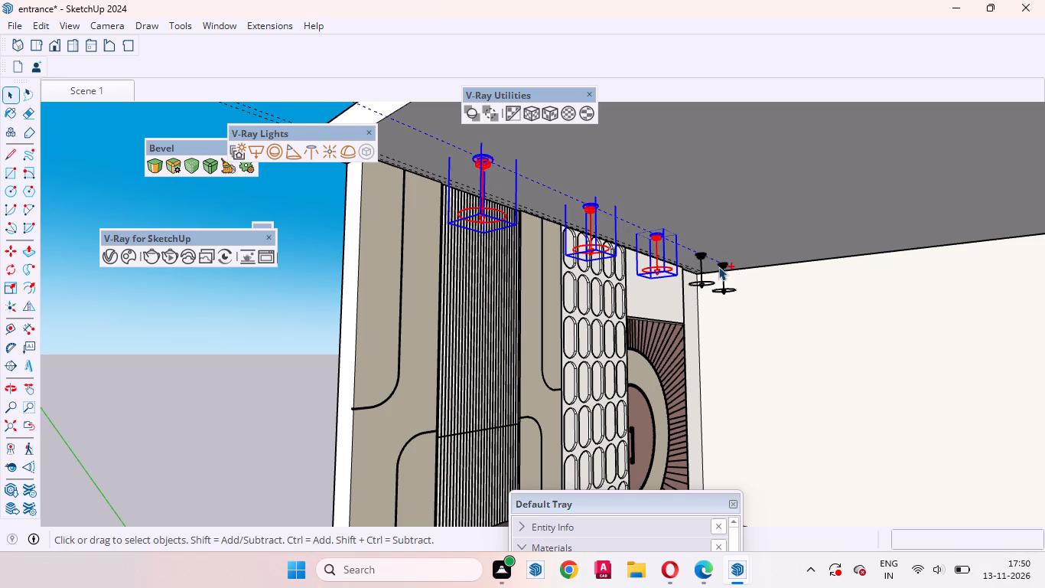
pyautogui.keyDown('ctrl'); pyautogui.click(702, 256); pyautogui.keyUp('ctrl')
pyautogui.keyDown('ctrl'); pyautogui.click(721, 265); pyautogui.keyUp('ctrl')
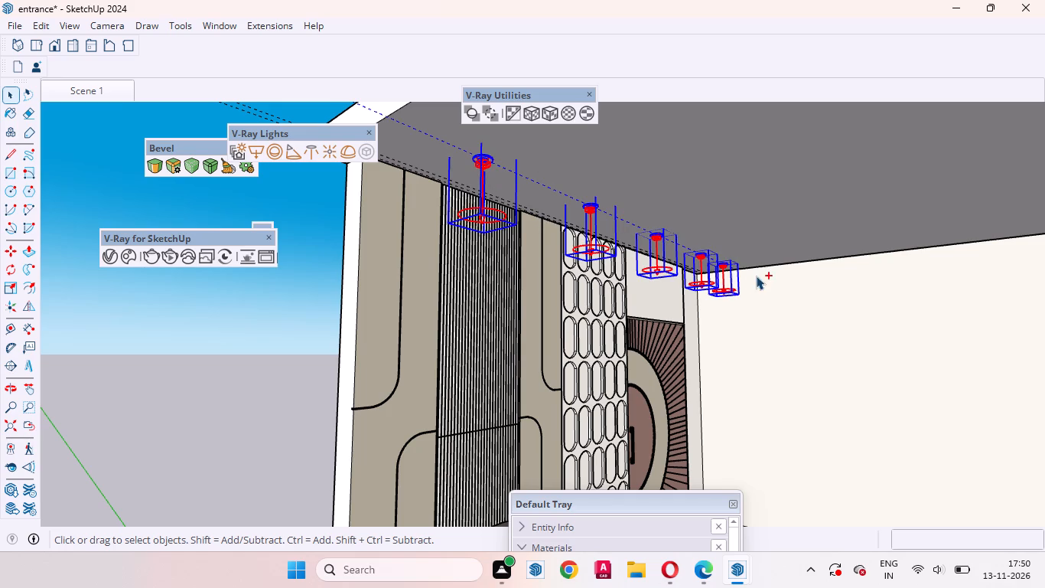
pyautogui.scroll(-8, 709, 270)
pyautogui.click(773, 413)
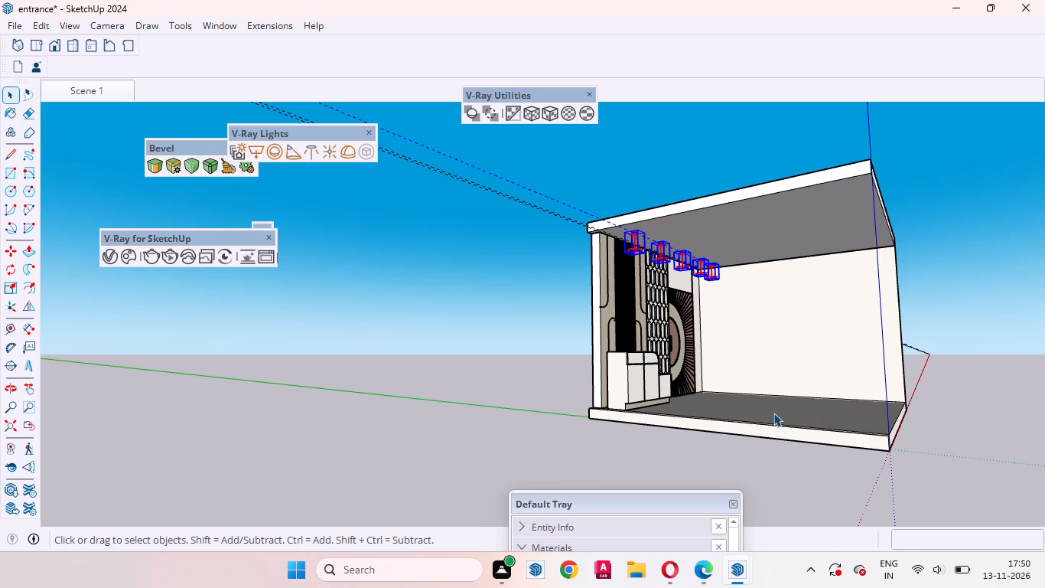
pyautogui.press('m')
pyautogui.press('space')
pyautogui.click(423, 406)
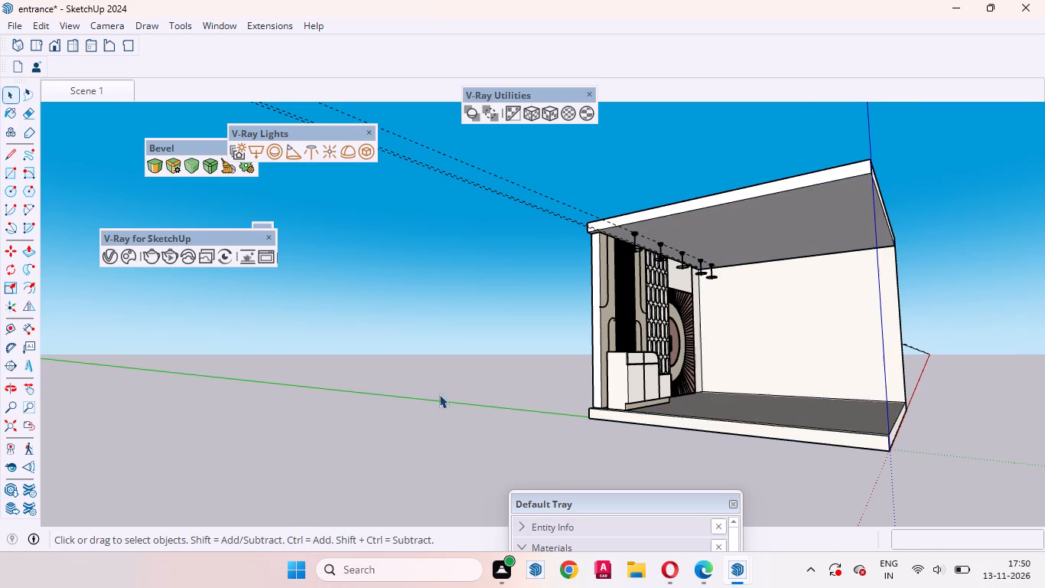
# Copy the row of five ceiling fittings 2'6" away from the panelled wall and multiply it to four evenly spaced copies.
pyautogui.scroll(5, 718, 267)
pyautogui.keyDown('ctrl'); pyautogui.click(706, 263); pyautogui.keyUp('ctrl')
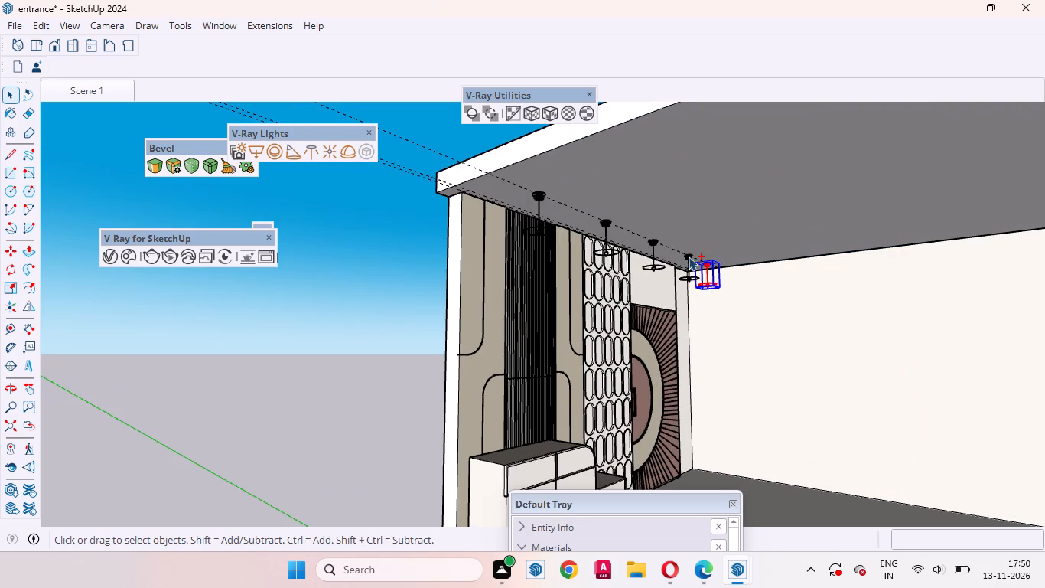
pyautogui.keyDown('ctrl'); pyautogui.click(685, 260); pyautogui.keyUp('ctrl')
pyautogui.keyDown('ctrl'); pyautogui.click(653, 243); pyautogui.keyUp('ctrl')
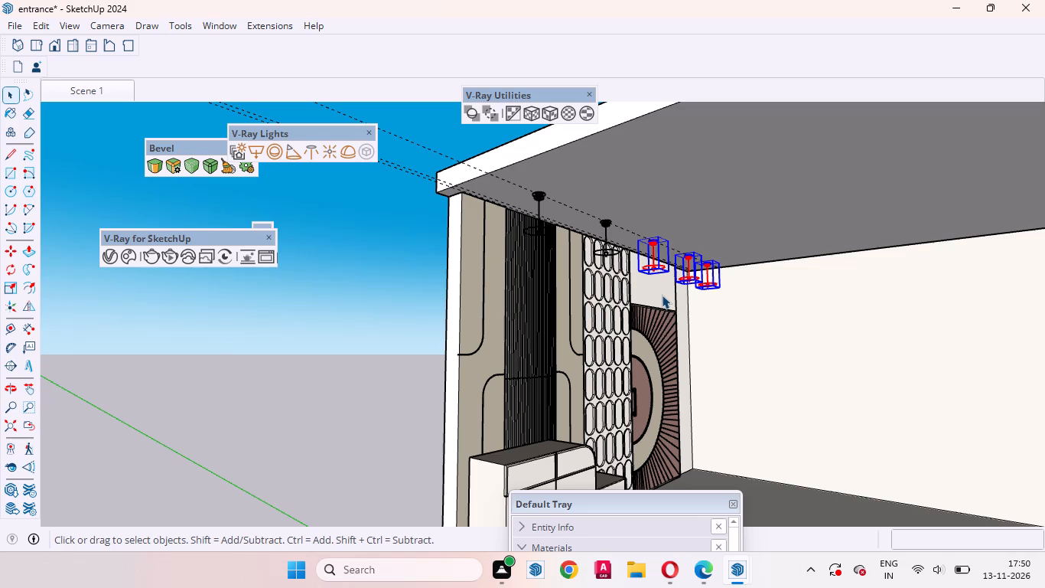
pyautogui.keyDown('ctrl'); pyautogui.click(606, 222); pyautogui.keyUp('ctrl')
pyautogui.keyDown('ctrl'); pyautogui.click(539, 198); pyautogui.keyUp('ctrl')
pyautogui.keyDown('ctrl'); pyautogui.moveTo(722, 305); pyautogui.dragTo(780, 318, button='middle'); pyautogui.keyUp('ctrl')
pyautogui.keyDown('ctrl'); pyautogui.scroll(1, 780, 319); pyautogui.keyUp('ctrl')
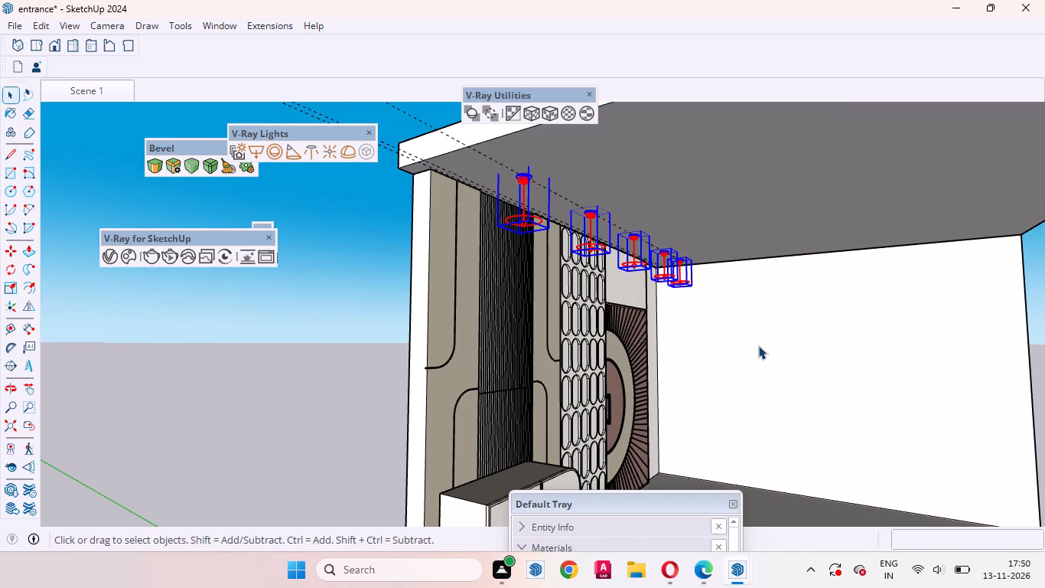
pyautogui.hotkey('ctrl', 'm')
pyautogui.press('m')
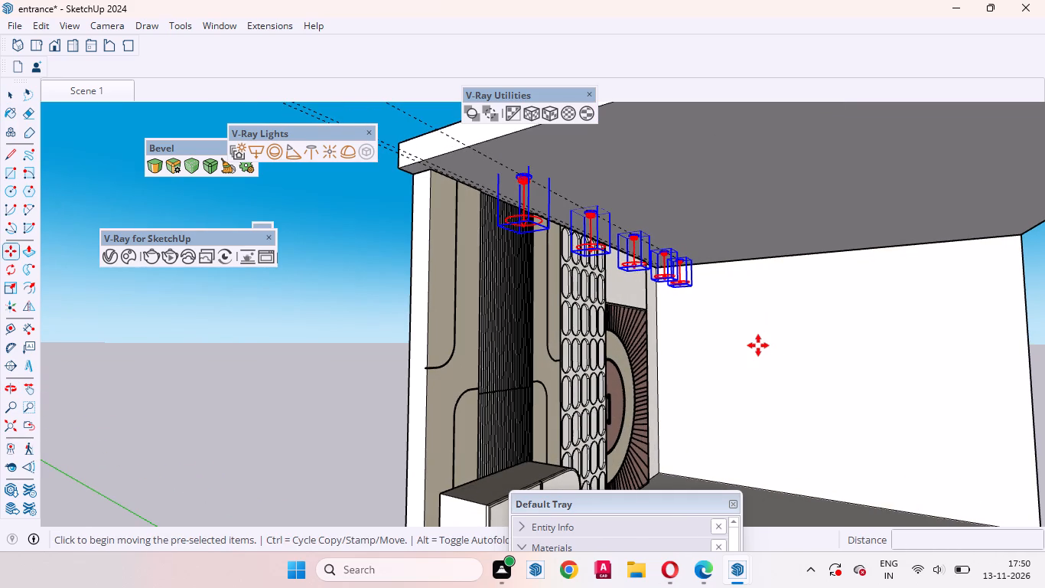
pyautogui.click(730, 343)
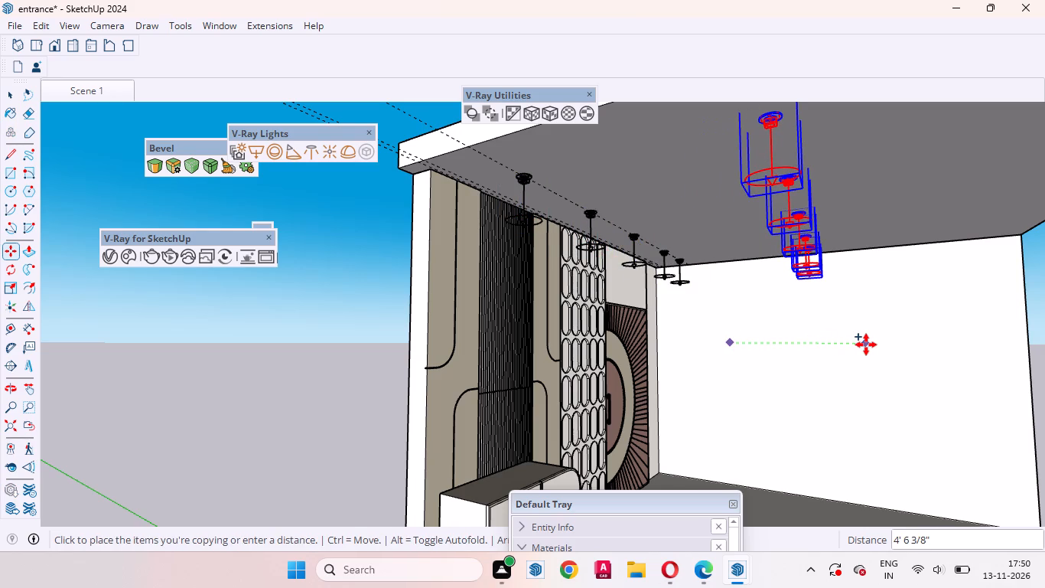
pyautogui.write("2'6")
pyautogui.press('Return')
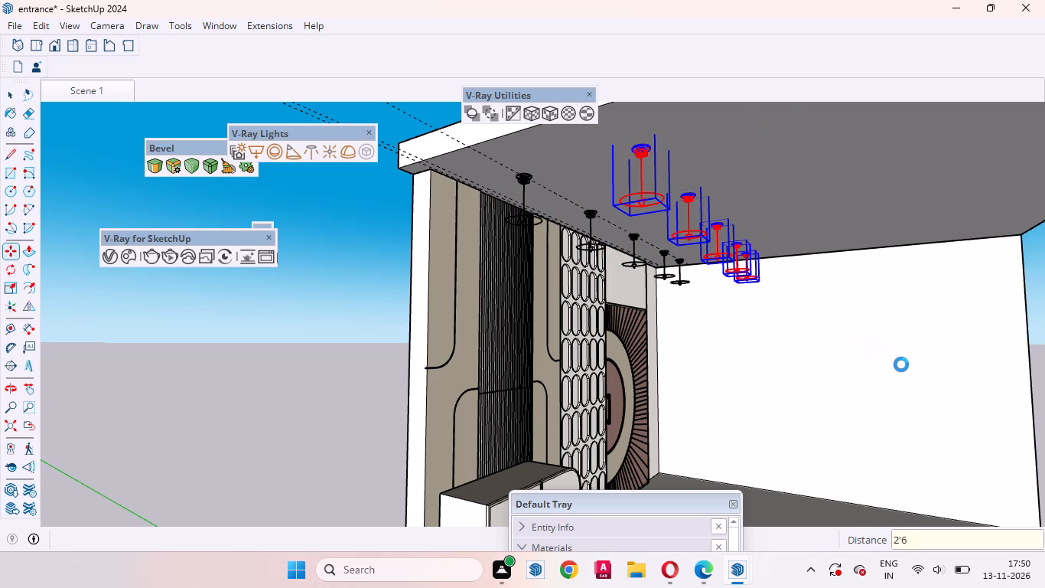
pyautogui.write('*4')
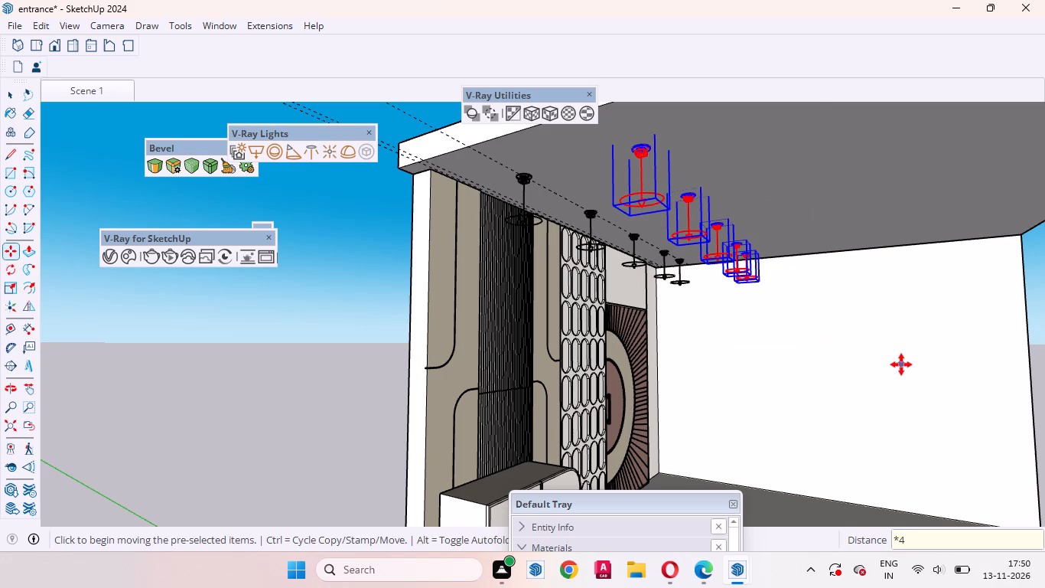
pyautogui.press('Return')
pyautogui.press('space')
# Look over the multiplied ceiling fittings and recall the saved Scene 1 view.
pyautogui.scroll(-3, 855, 380)
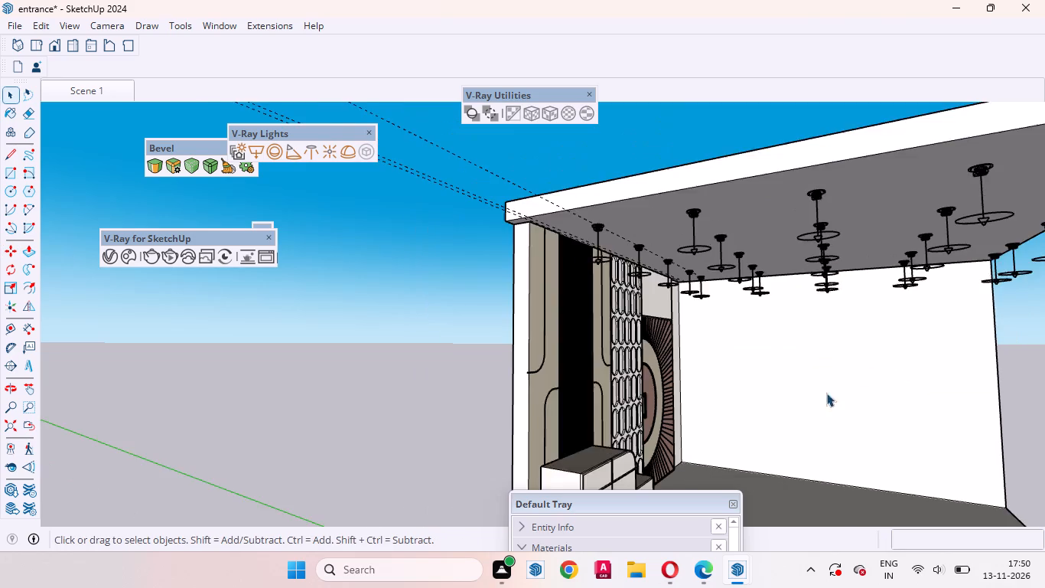
pyautogui.scroll(-4, 826, 393)
pyautogui.moveTo(881, 408); pyautogui.dragTo(624, 420, button='middle')
pyautogui.scroll(-4, 633, 290)
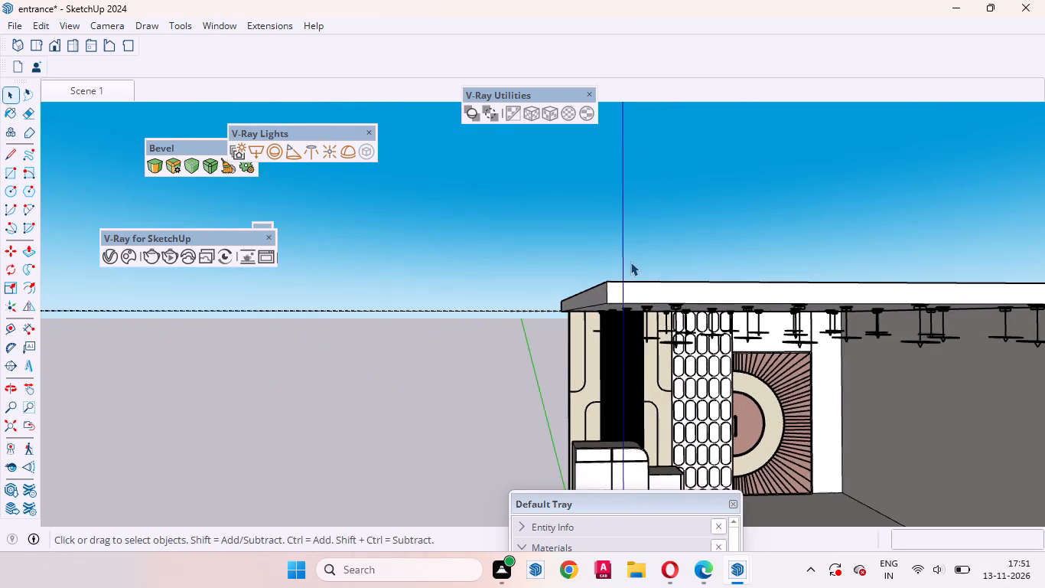
pyautogui.scroll(-3, 630, 262)
pyautogui.click(62, 92)
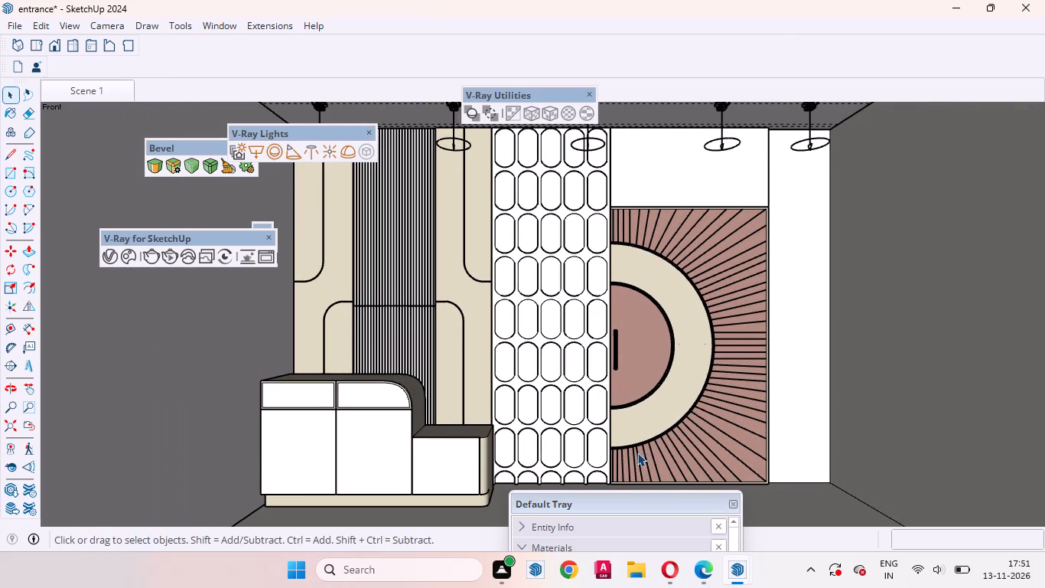
# Bring the Default Tray back fully into view.
pyautogui.moveTo(643, 502); pyautogui.dragTo(837, 93)
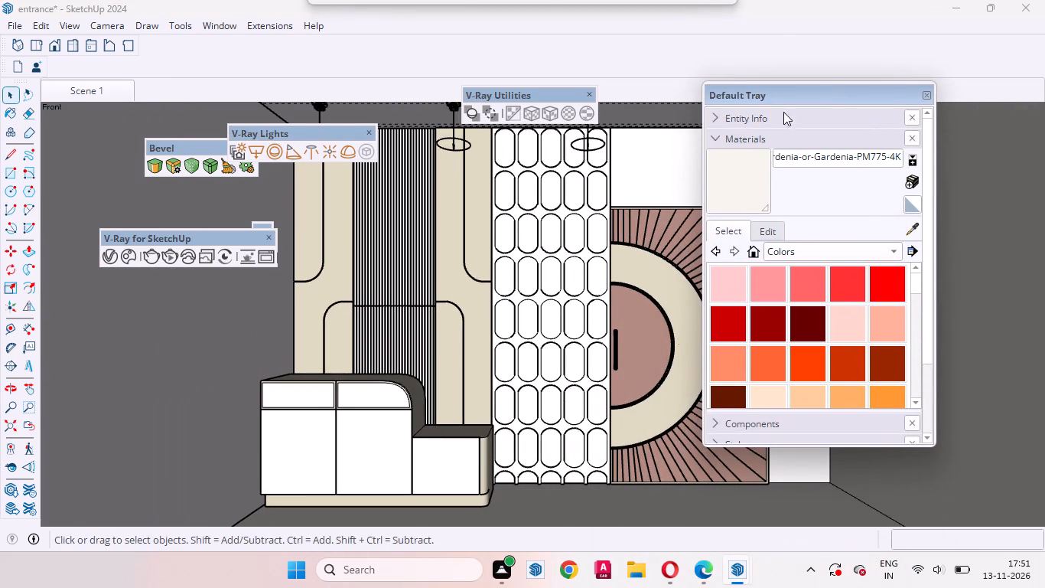
# In the V-Ray Asset Editor, set the Mesh Light intensity to 60 and both Rectangle Light and Rectangle Light#1 to 50.
pyautogui.click(115, 261)
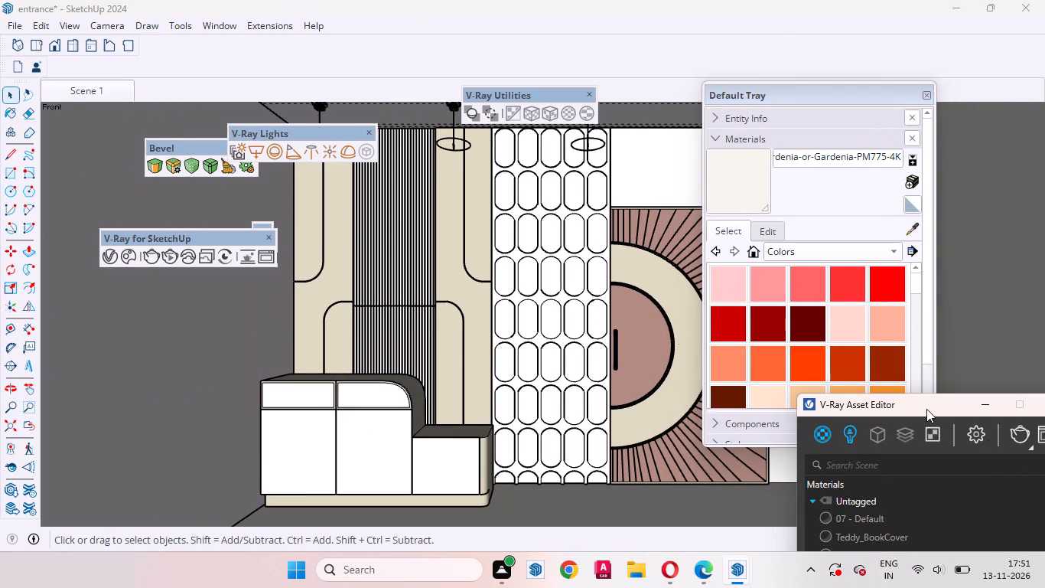
pyautogui.moveTo(926, 403); pyautogui.dragTo(603, 70)
pyautogui.click(531, 106)
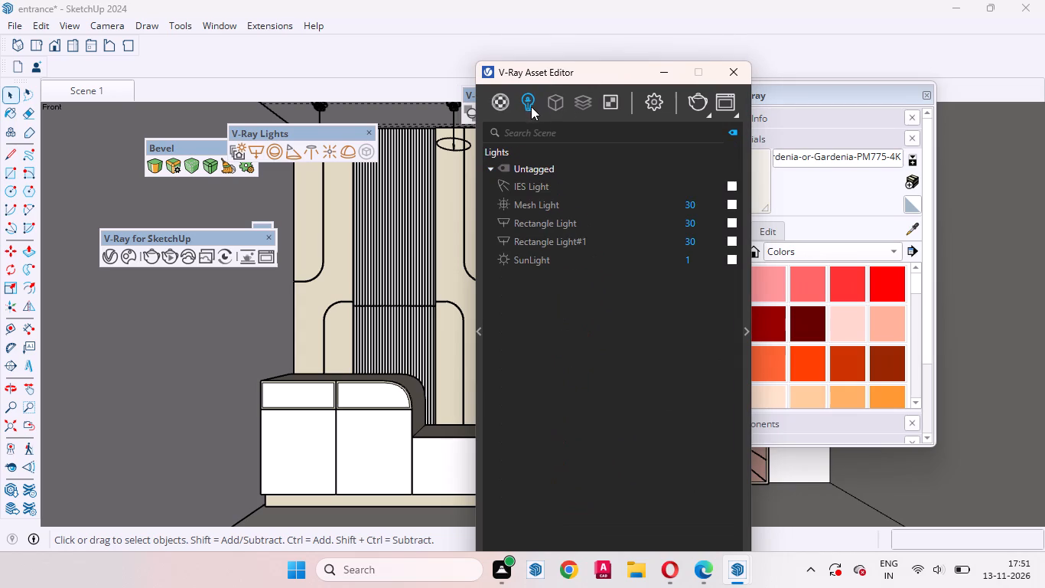
pyautogui.moveTo(690, 204); pyautogui.dragTo(674, 204)
pyautogui.press('BackSpace')
pyautogui.press('6')
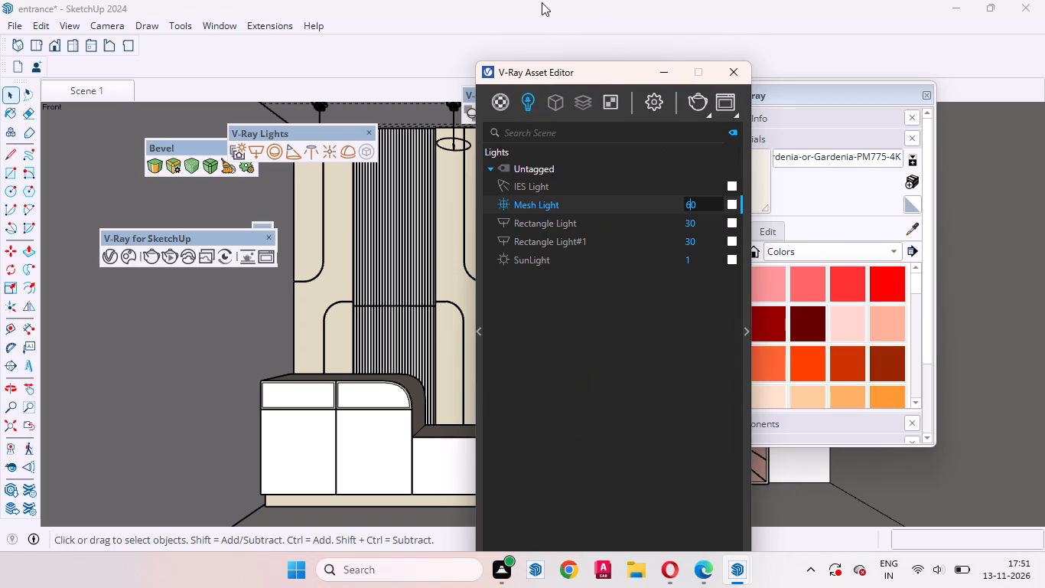
pyautogui.click(690, 225)
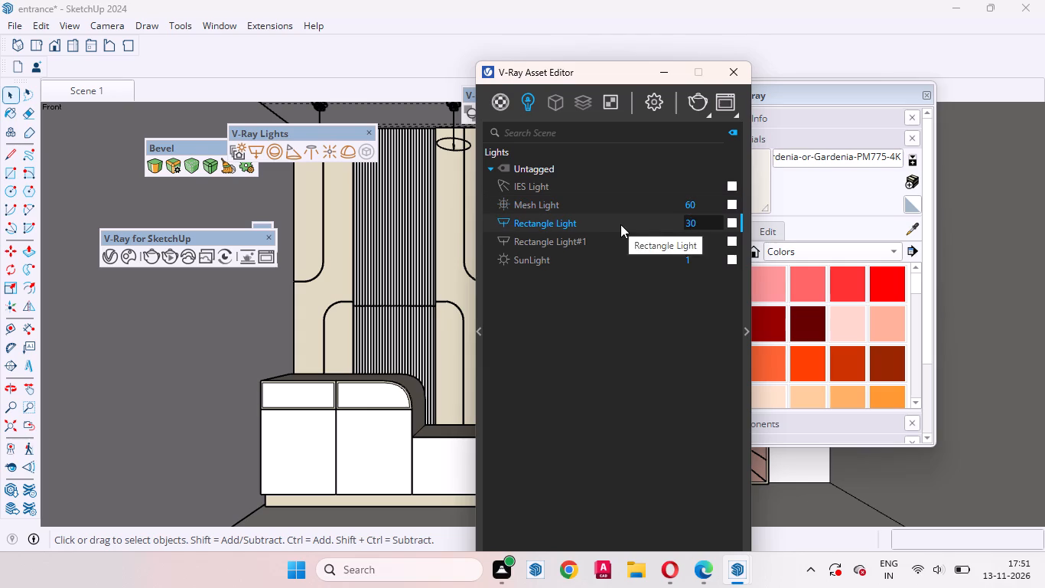
pyautogui.press('BackSpace')
pyautogui.press('5')
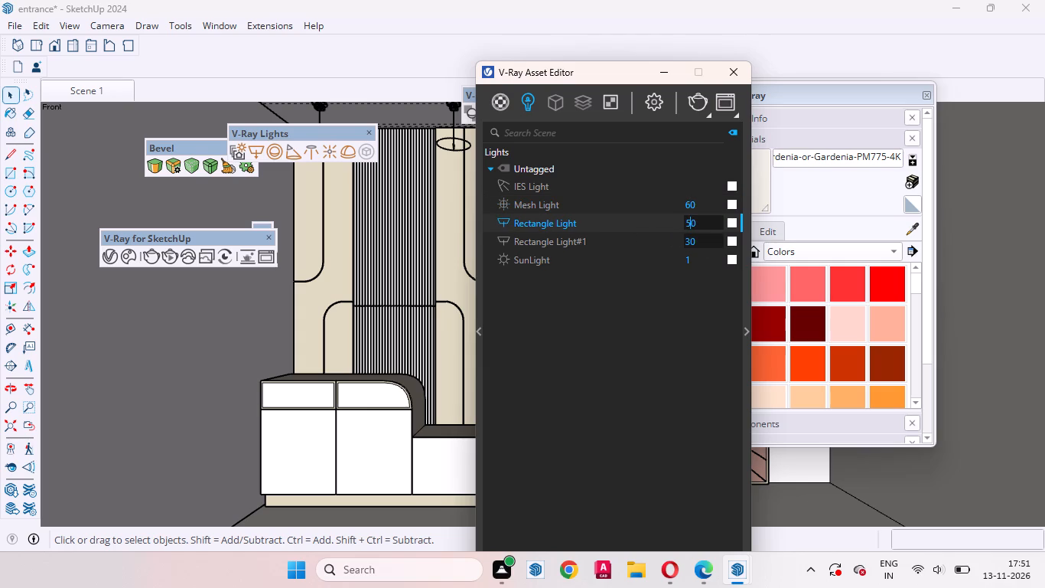
pyautogui.click(691, 240)
pyautogui.press('BackSpace')
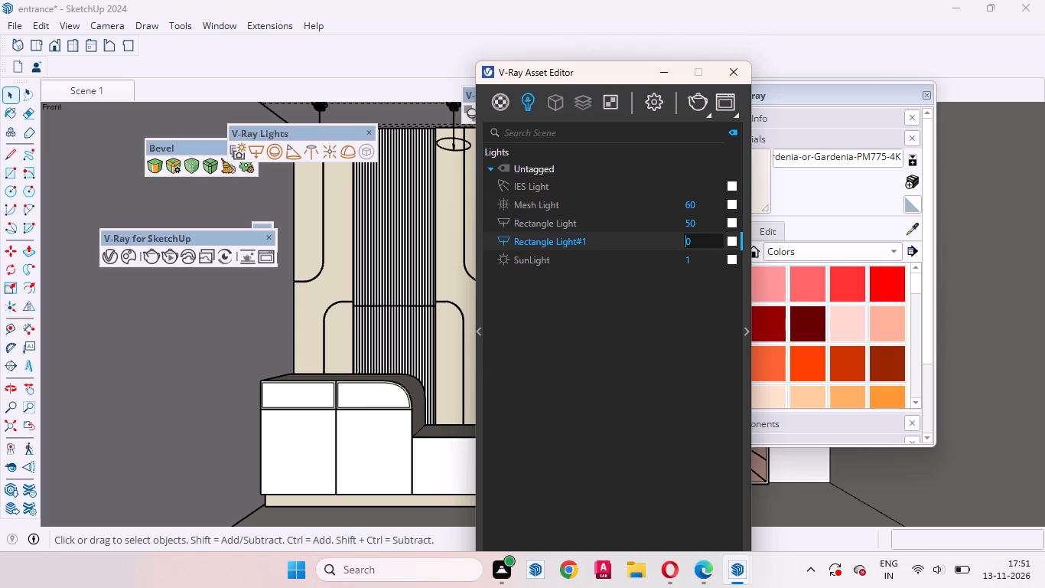
pyautogui.press('5')
# Set the colour temperature of Rectangle Light#1 to 6000 K.
pyautogui.click(732, 237)
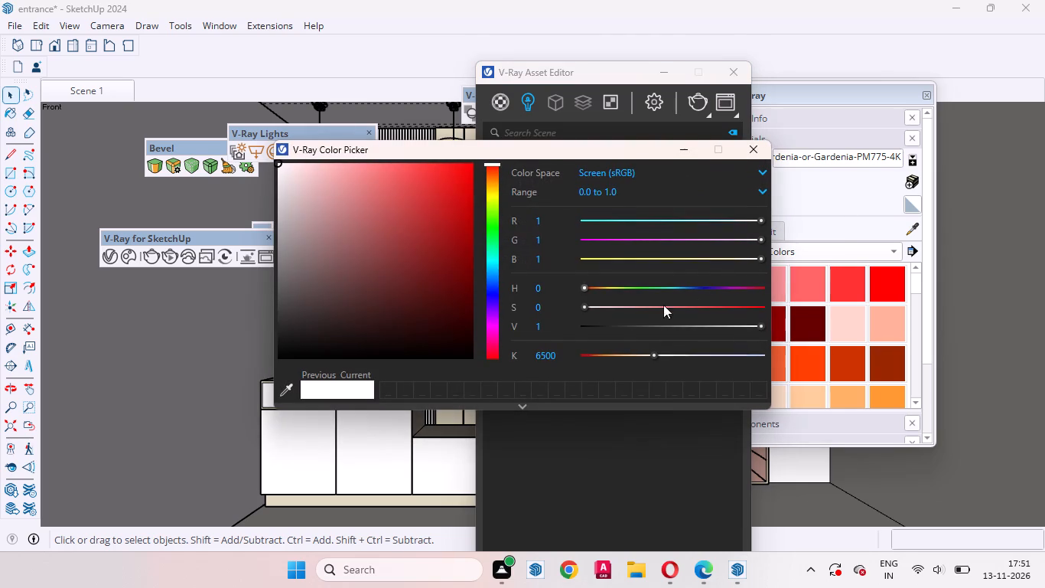
pyautogui.click(545, 356)
pyautogui.press('BackSpace')
pyautogui.press('0')
pyautogui.press('Return')
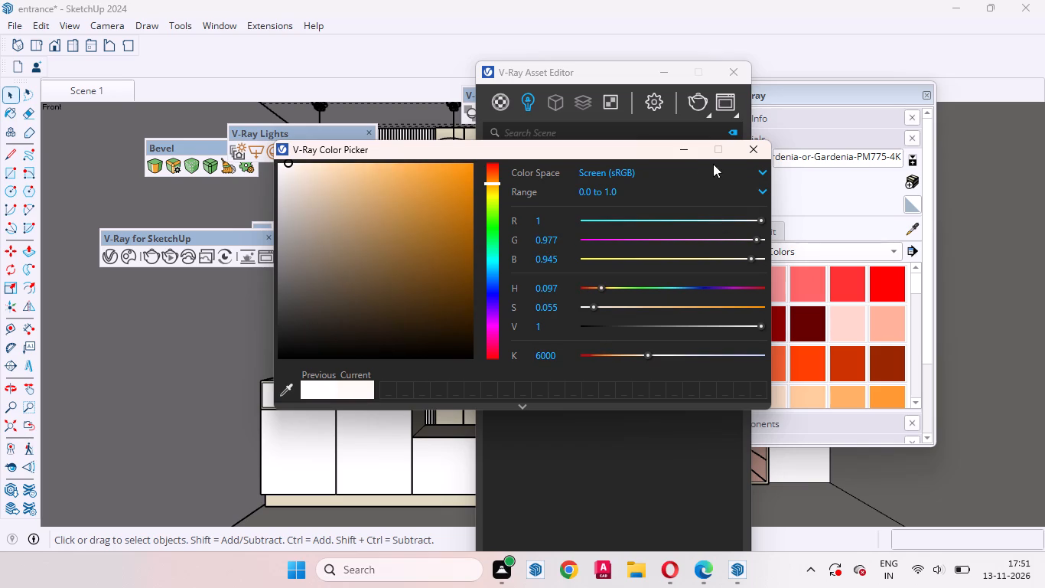
pyautogui.click(687, 151)
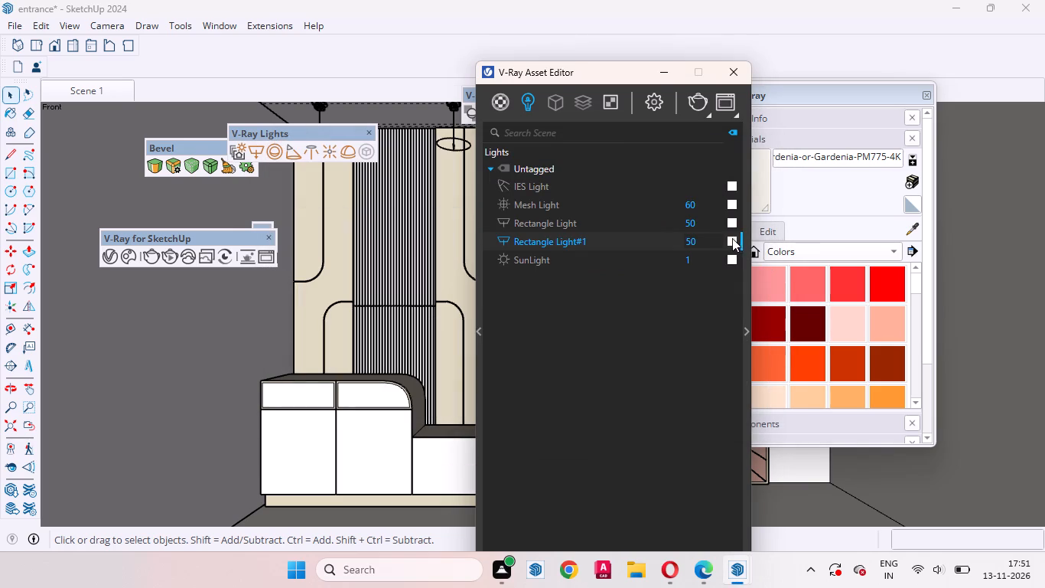
# Copy the Rectangle Light#1 colour to Rectangle Light and on to Mesh Light.
pyautogui.moveTo(732, 238); pyautogui.dragTo(731, 218)
pyautogui.moveTo(734, 223); pyautogui.dragTo(734, 203)
# Reposition the V-Ray Asset Editor so that more of its window fits on the screen.
pyautogui.moveTo(607, 79); pyautogui.dragTo(411, 267)
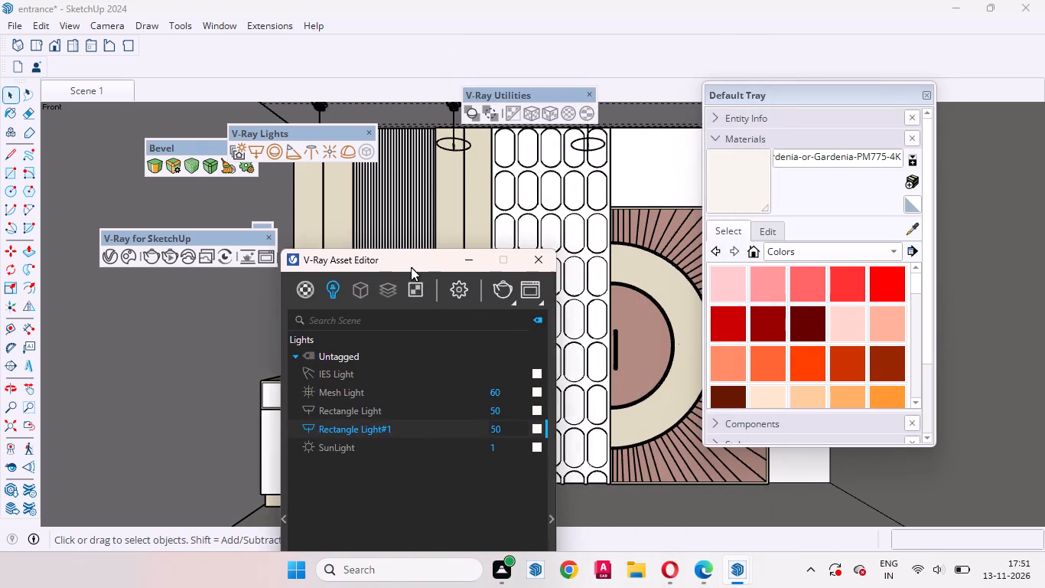
pyautogui.moveTo(411, 267); pyautogui.dragTo(552, 121)
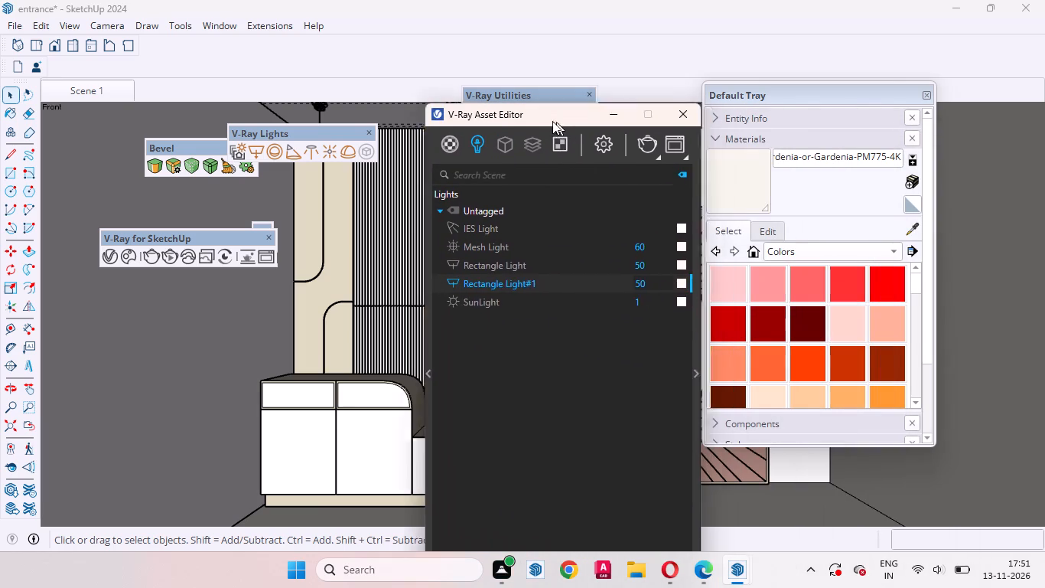
pyautogui.moveTo(552, 121); pyautogui.dragTo(567, 62)
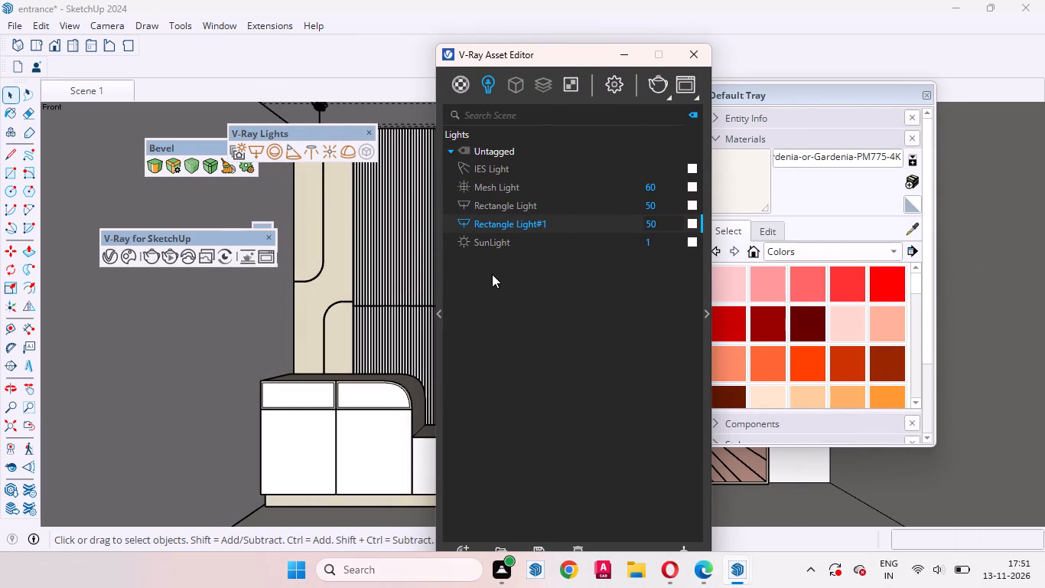
# Set the IES Light intensity to 15450 lm.
pyautogui.click(589, 171)
pyautogui.click(704, 315)
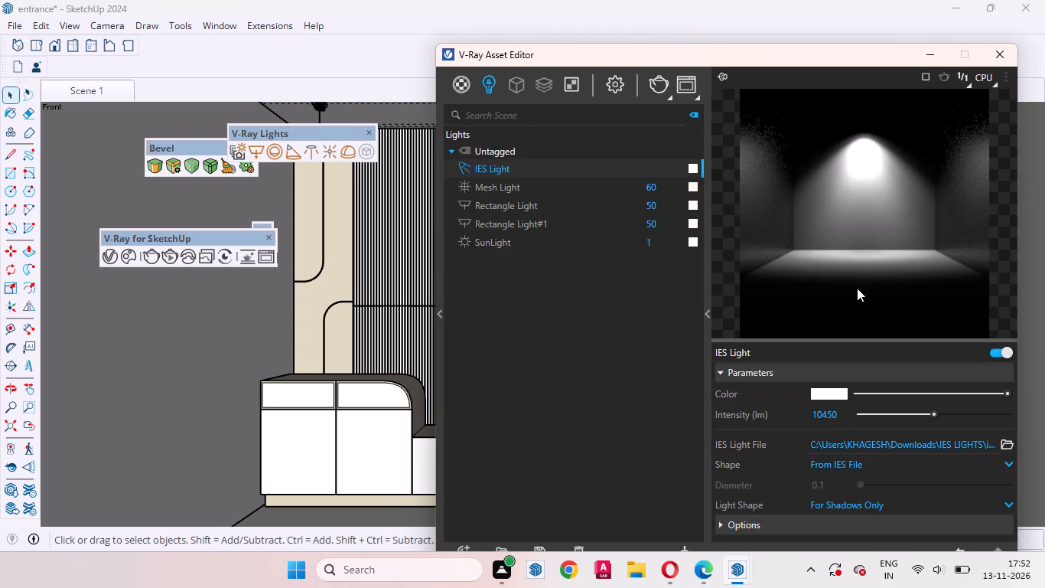
pyautogui.click(822, 410)
pyautogui.press('BackSpace')
pyautogui.press('5')
pyautogui.press('Return')
pyautogui.click(705, 318)
# Run a test render of the entrance scene with the updated lights, and stop it after viewing the preview.
pyautogui.moveTo(576, 58); pyautogui.dragTo(767, 207)
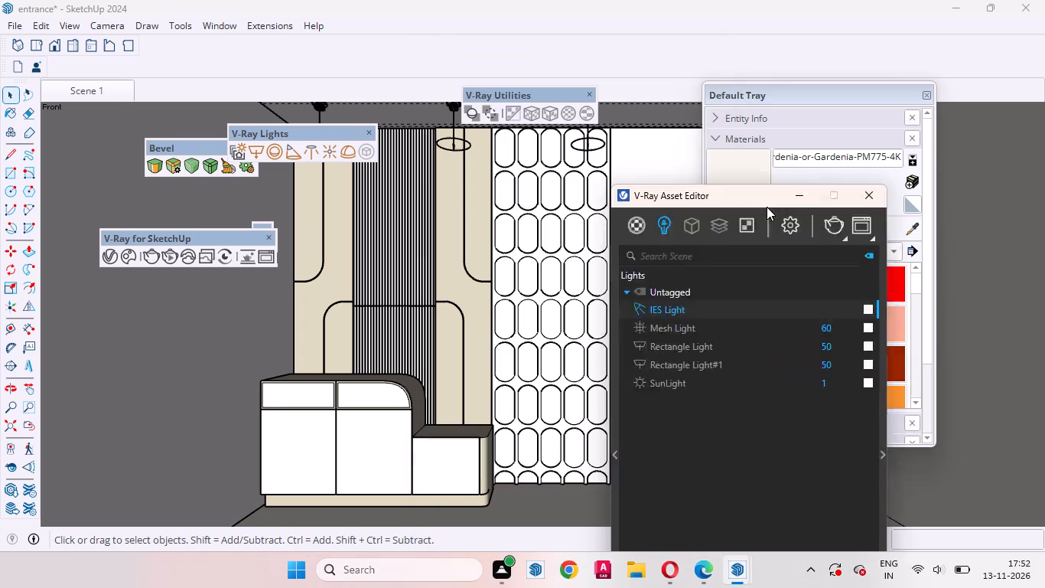
pyautogui.moveTo(767, 207); pyautogui.dragTo(882, 315)
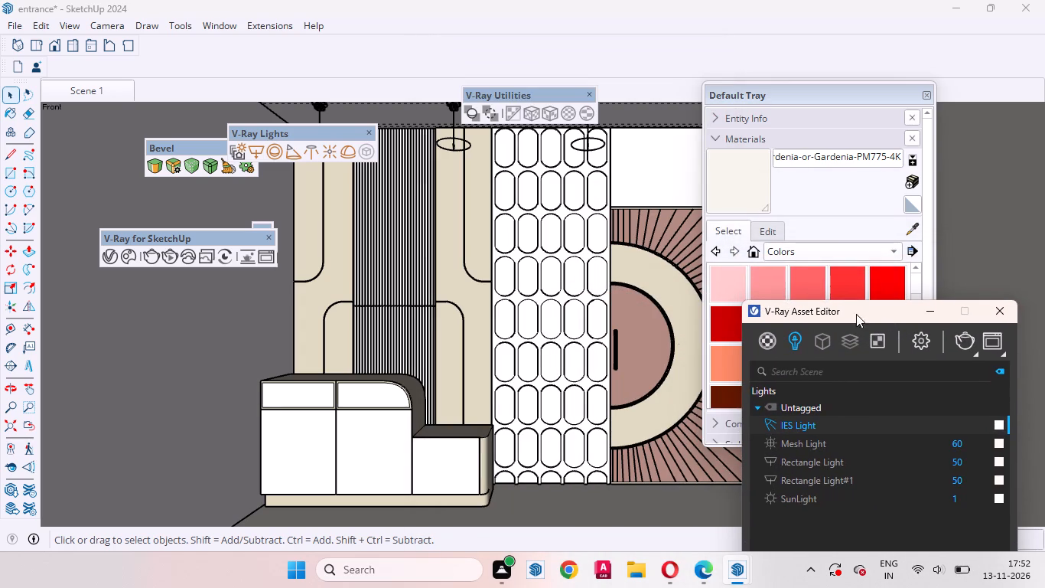
pyautogui.moveTo(877, 315); pyautogui.dragTo(708, 55)
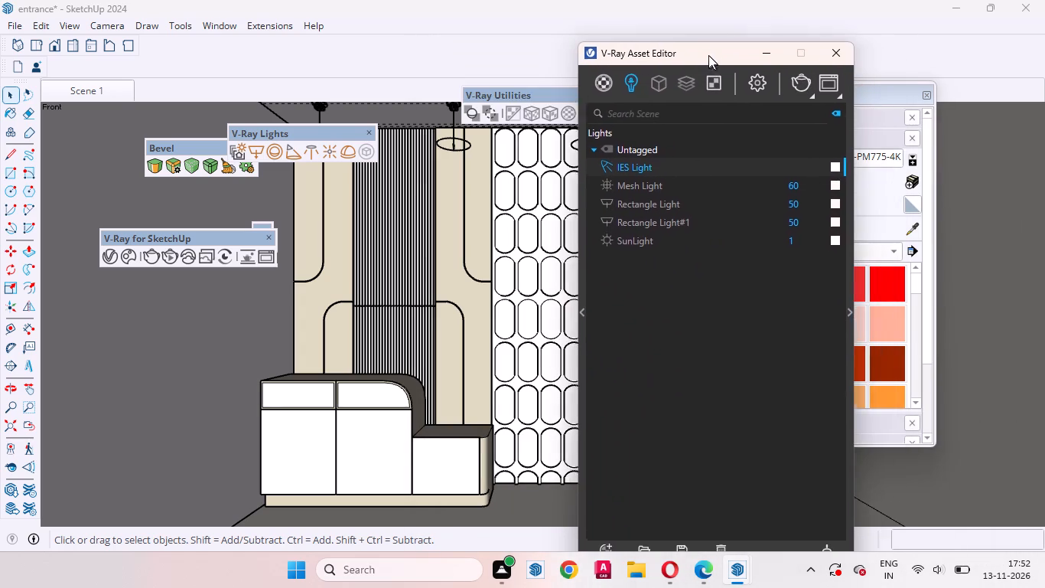
pyautogui.moveTo(708, 55); pyautogui.dragTo(706, 54)
pyautogui.click(799, 80)
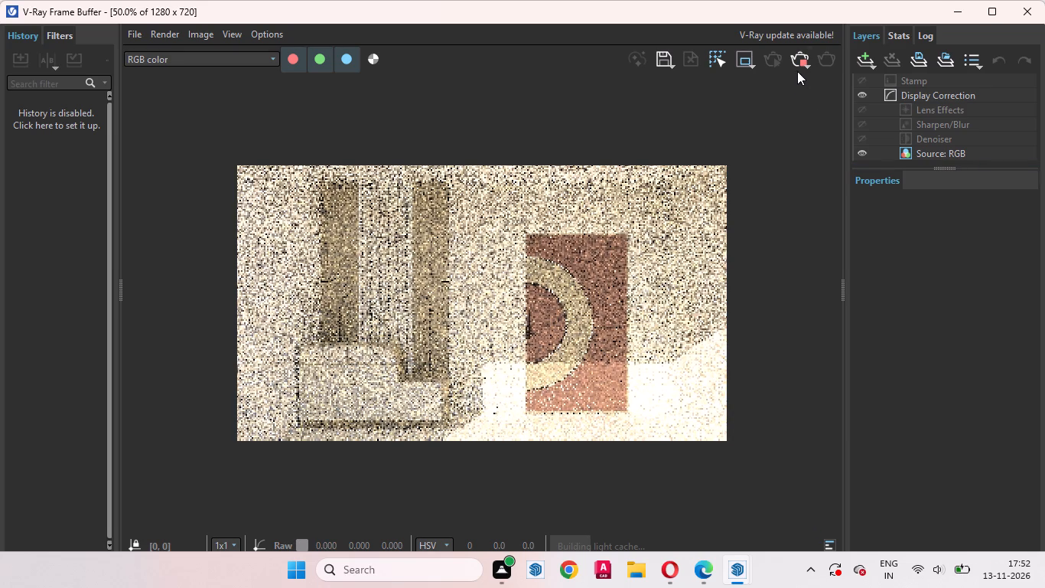
pyautogui.click(794, 57)
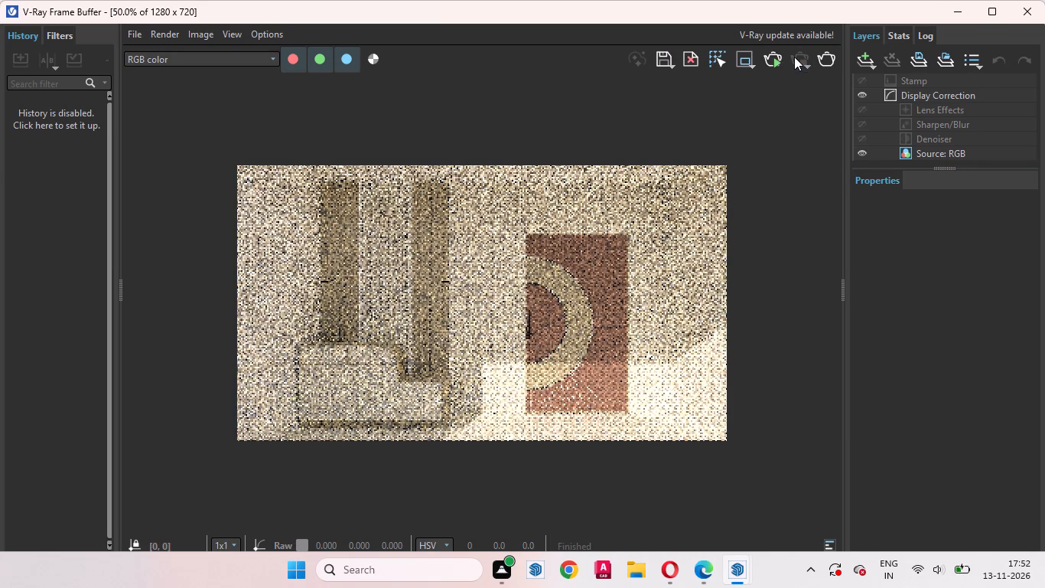
pyautogui.click(809, 125)
pyautogui.click(955, 11)
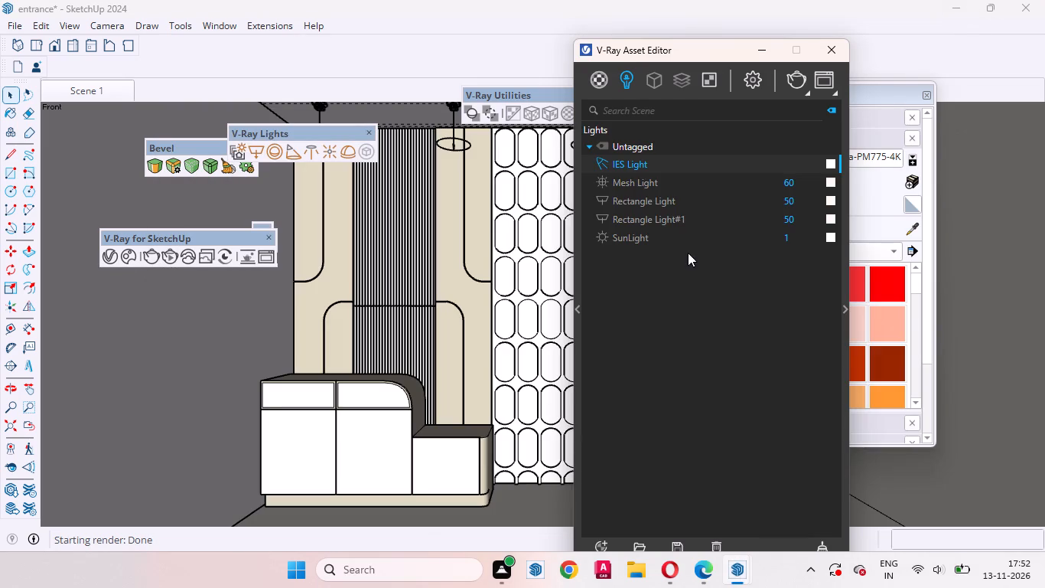
# Turn off the SunLight and test render the scene without it, stopping the render early.
pyautogui.click(604, 237)
pyautogui.click(802, 77)
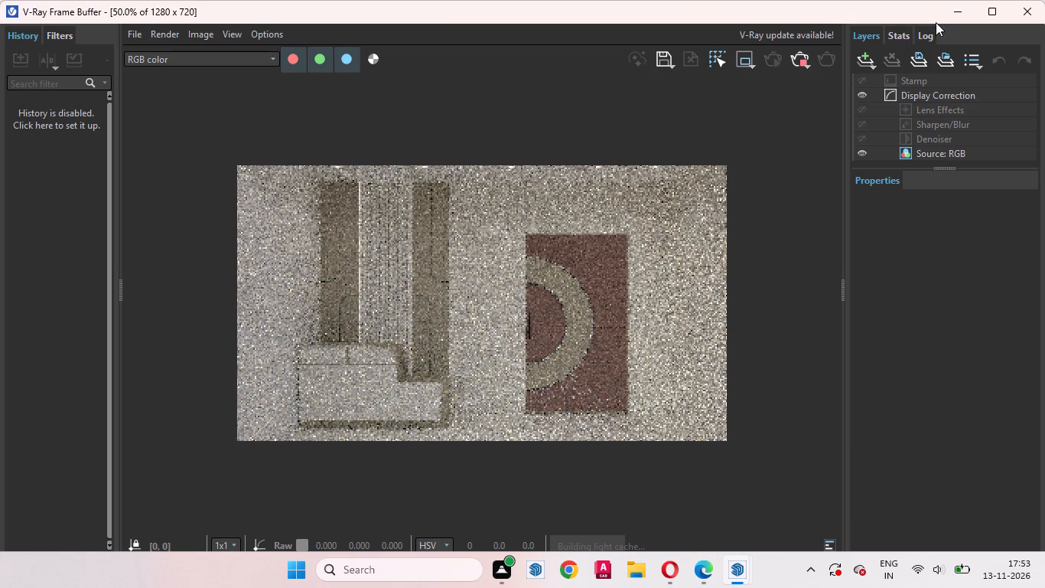
pyautogui.click(959, 4)
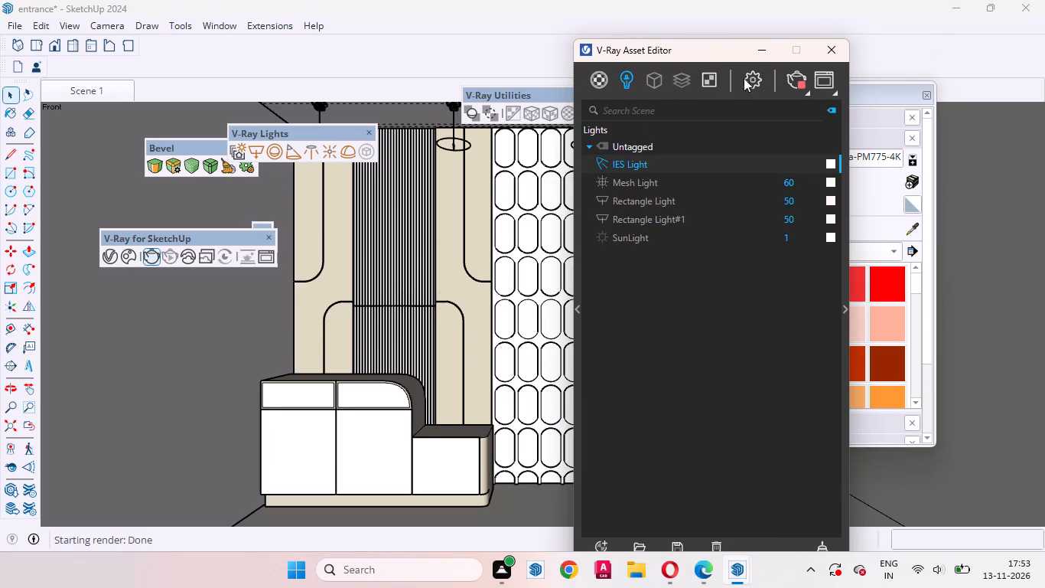
pyautogui.click(765, 77)
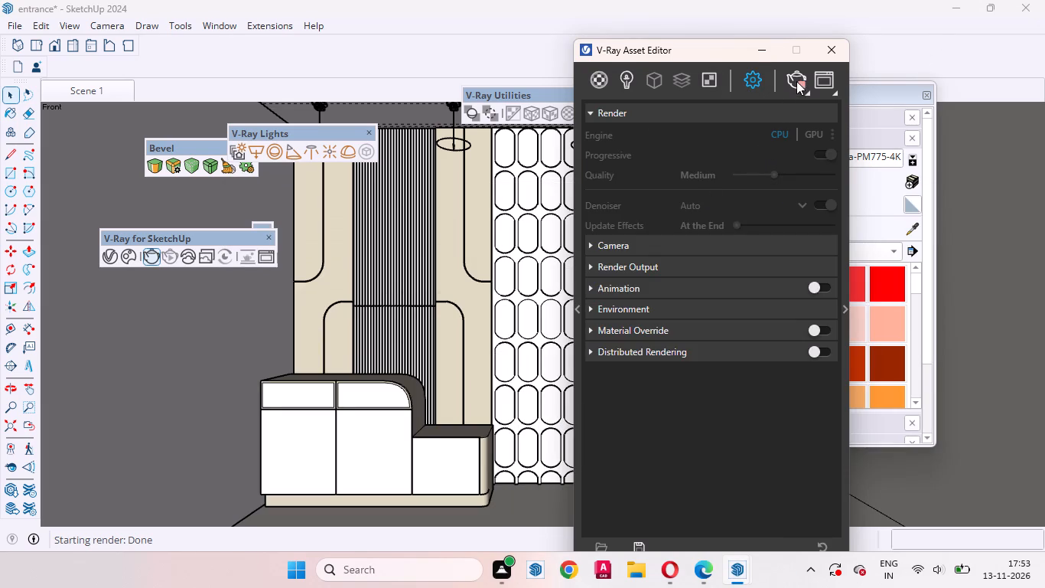
pyautogui.click(796, 81)
# Set the render quality to Medium+ and the output aspect ratio to 4:3 - Picture.
pyautogui.moveTo(713, 48); pyautogui.dragTo(586, 30)
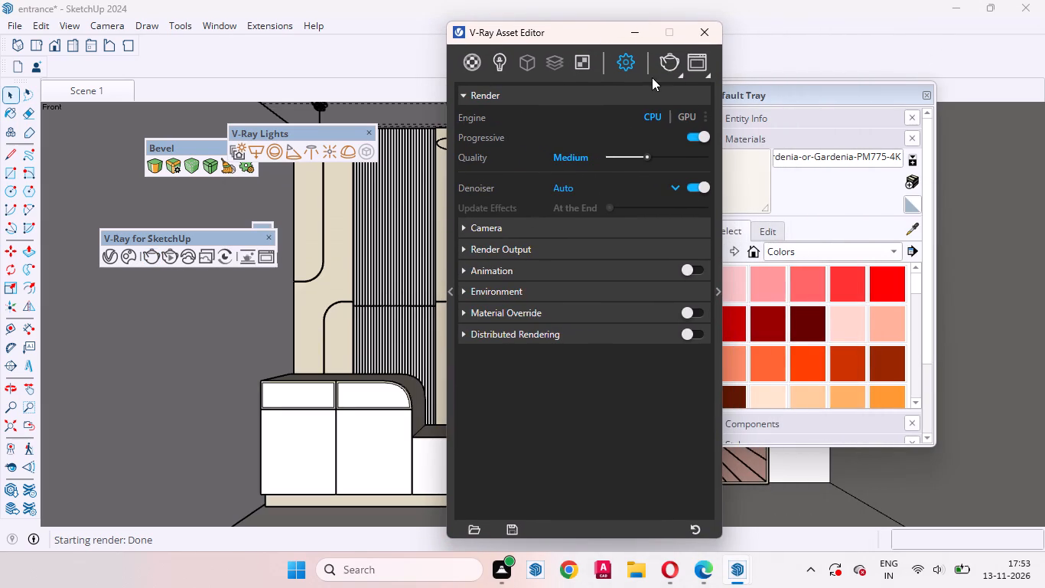
pyautogui.moveTo(646, 153); pyautogui.dragTo(659, 153)
pyautogui.click(544, 246)
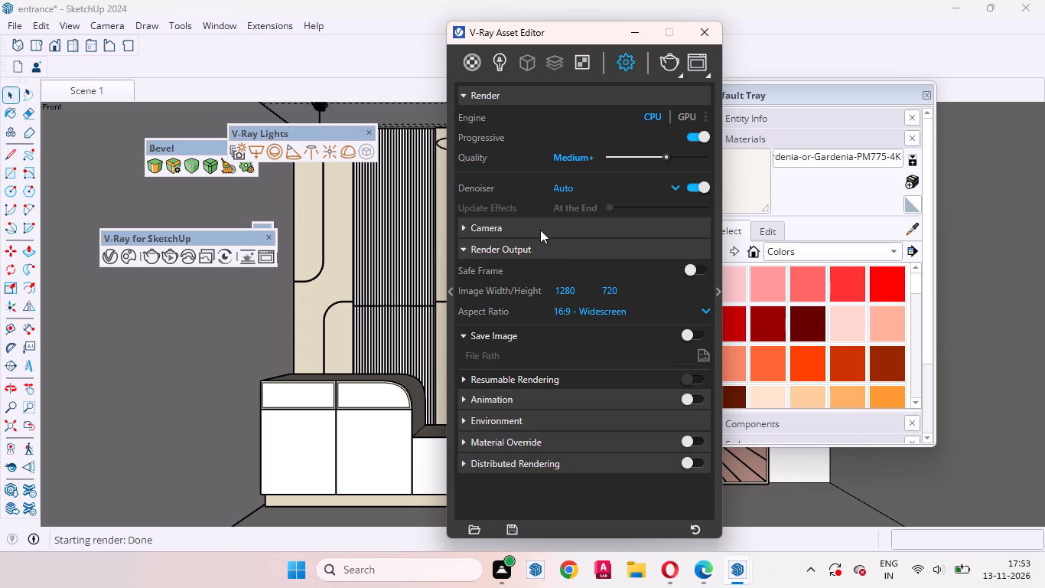
pyautogui.click(701, 312)
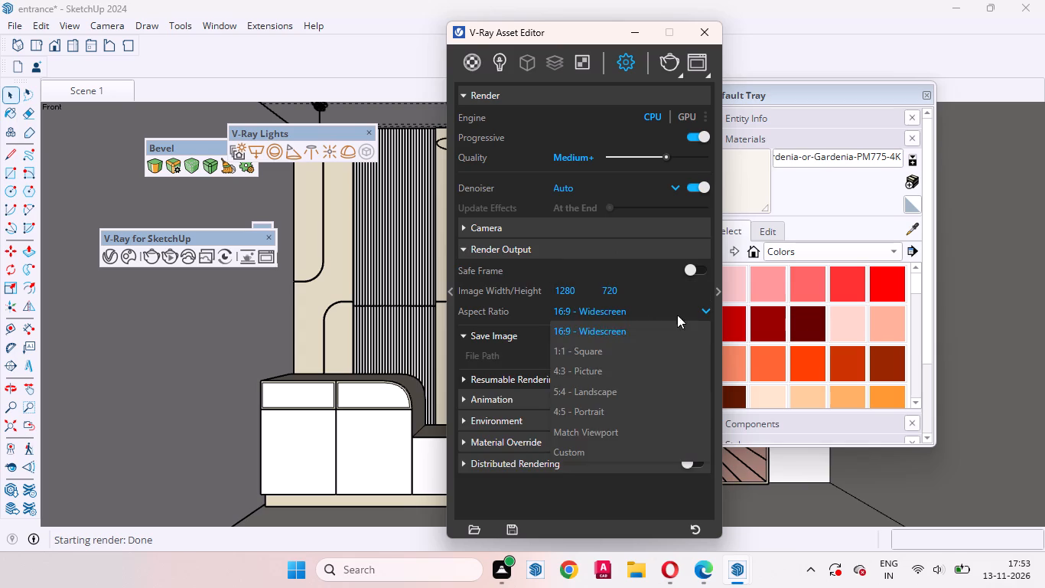
pyautogui.click(590, 376)
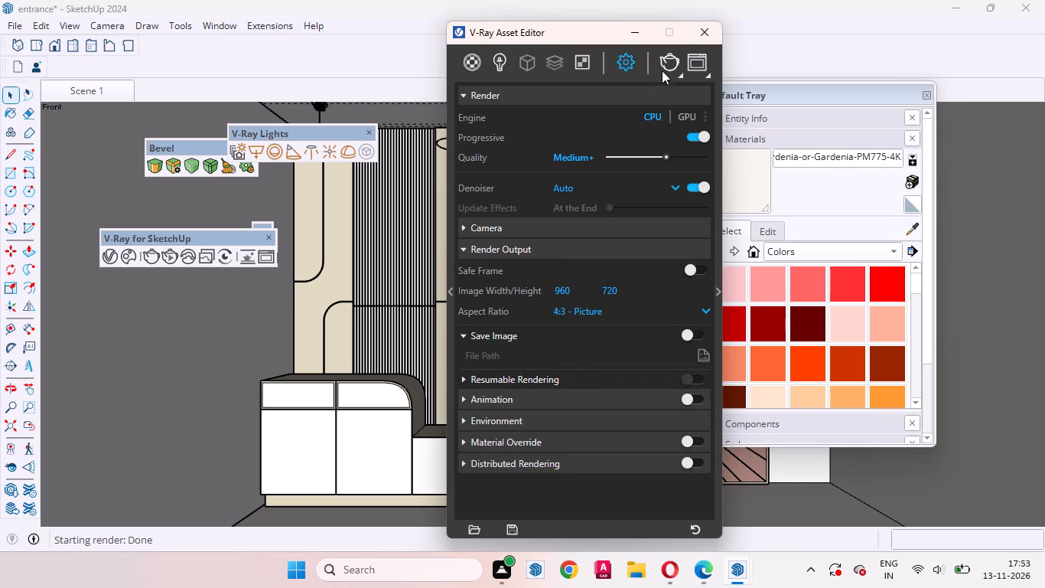
# Test render the scene at 960 x 720, inspect the cabinet and wall panels up close, and stop the render.
pyautogui.click(664, 64)
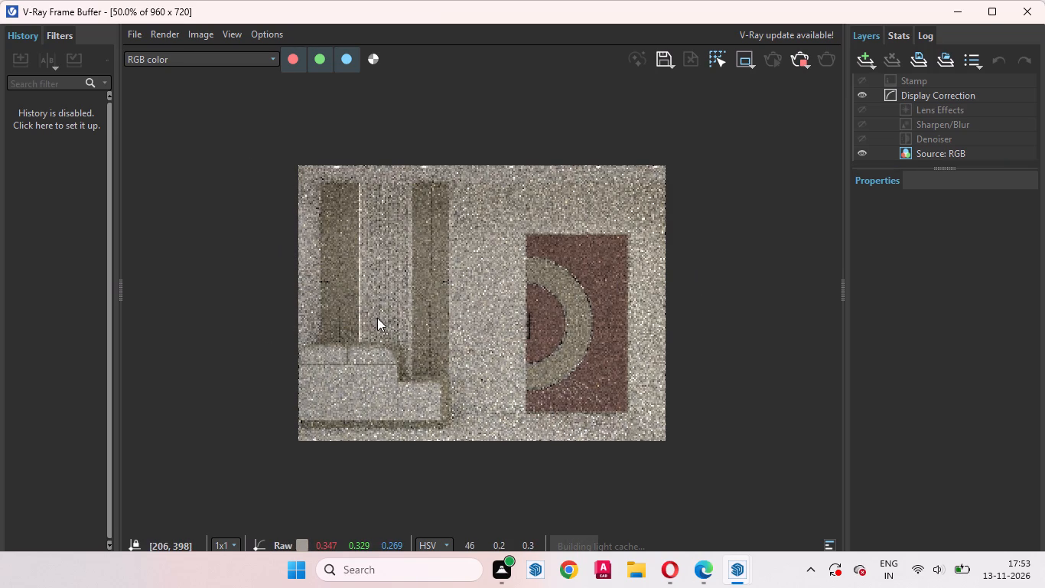
pyautogui.scroll(1, 377, 318)
pyautogui.scroll(-1, 544, 331)
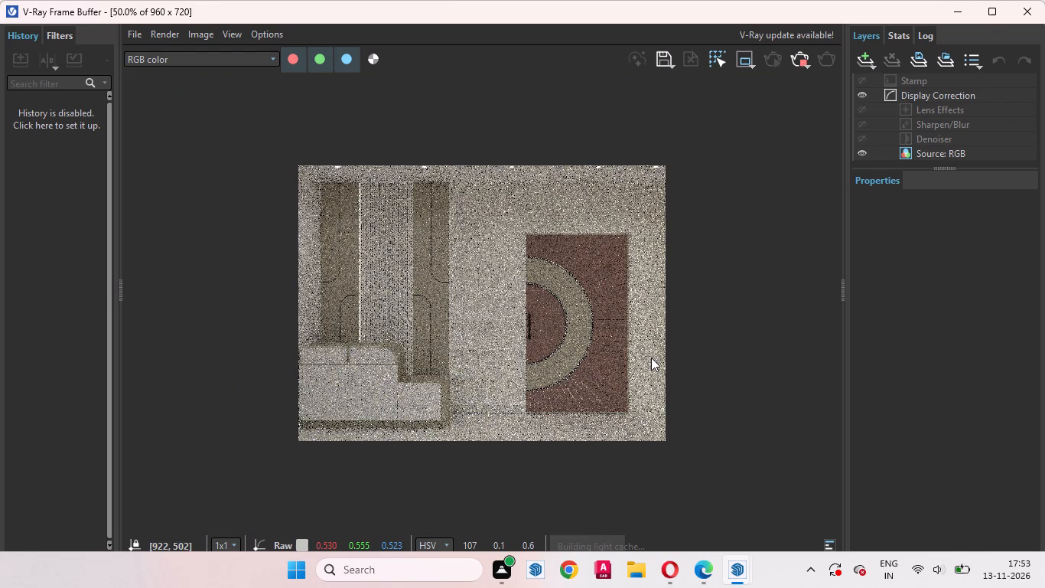
pyautogui.scroll(1, 298, 333)
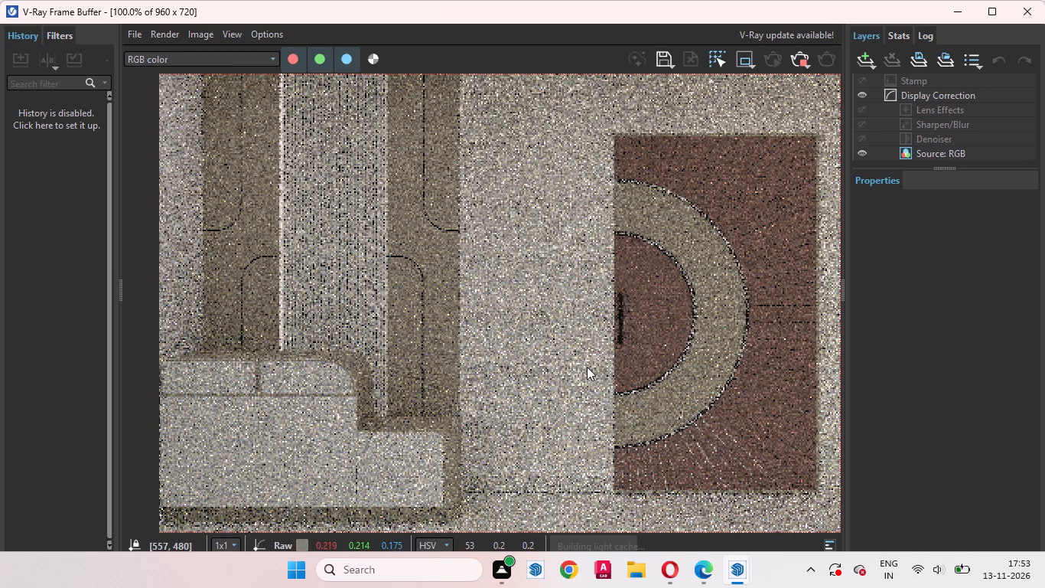
pyautogui.scroll(-1, 508, 385)
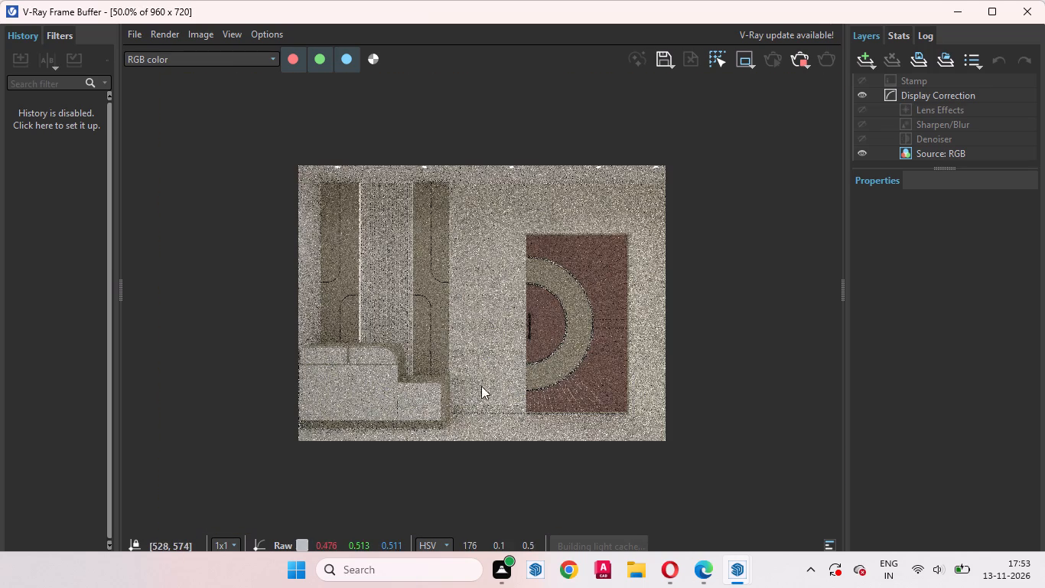
pyautogui.click(802, 62)
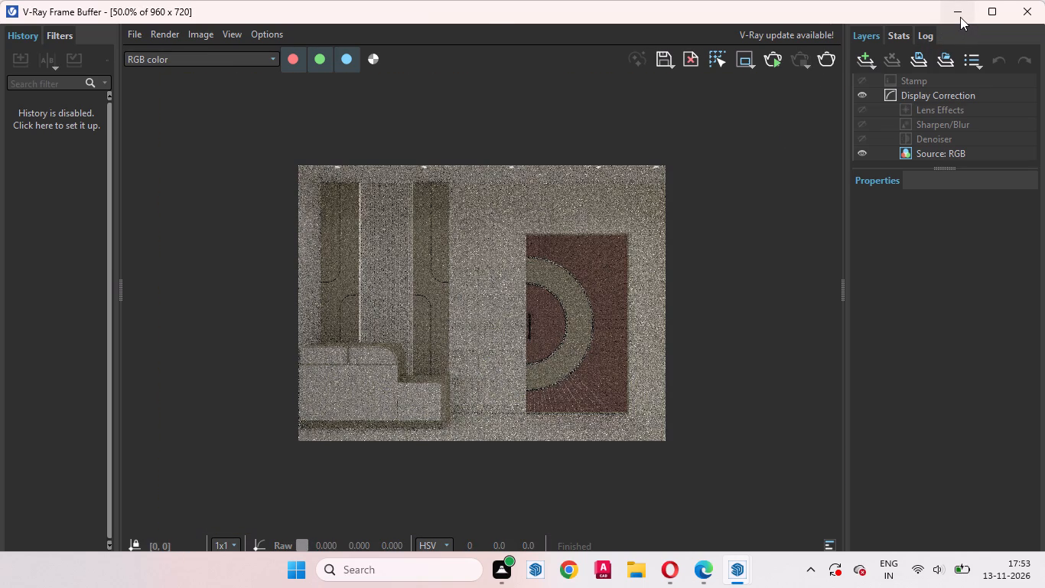
pyautogui.click(960, 17)
# Sample the Tafisa-Terrarossa-PM780-4K material from the radiating panel below the beige ring.
pyautogui.moveTo(588, 38); pyautogui.dragTo(815, 122)
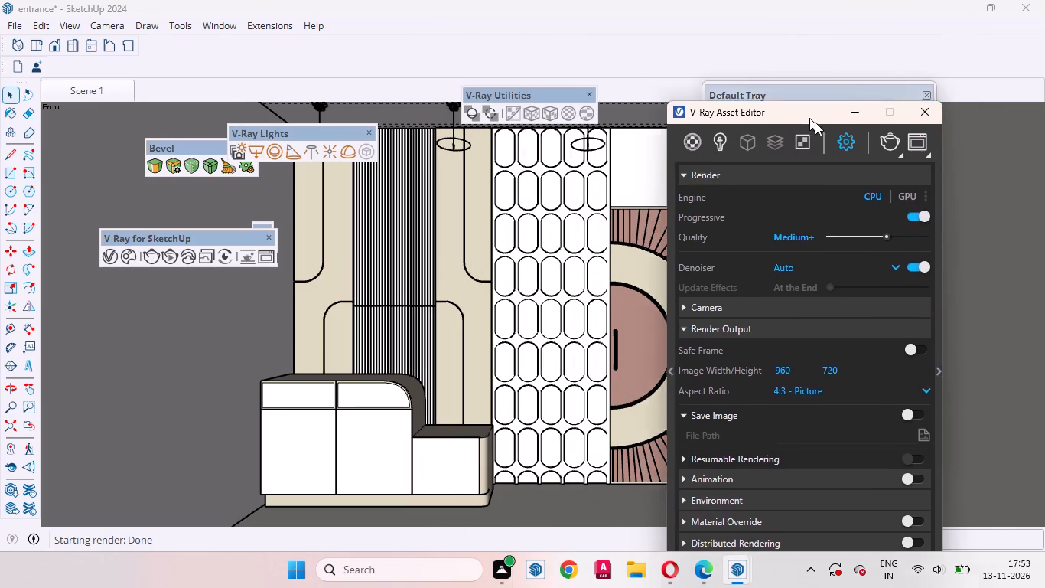
pyautogui.moveTo(815, 122); pyautogui.dragTo(954, 173)
pyautogui.scroll(18, 679, 477)
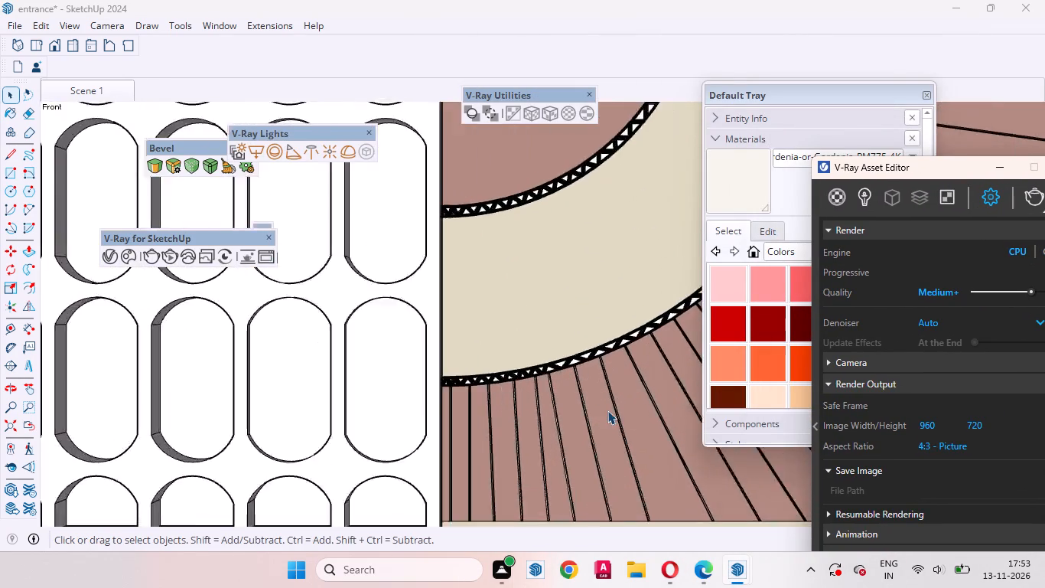
pyautogui.scroll(10, 607, 410)
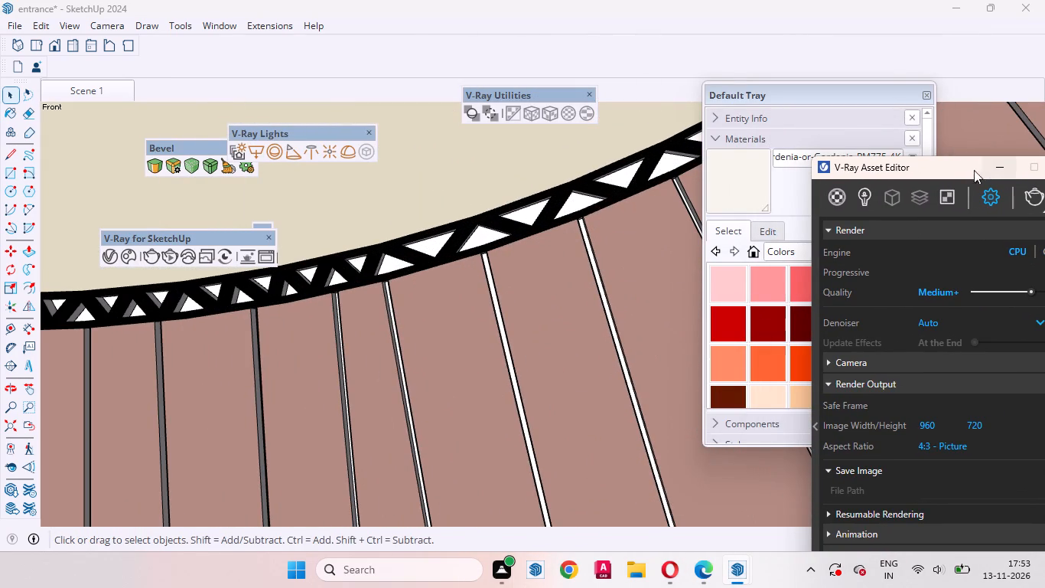
pyautogui.moveTo(968, 173); pyautogui.dragTo(836, 403)
pyautogui.click(907, 224)
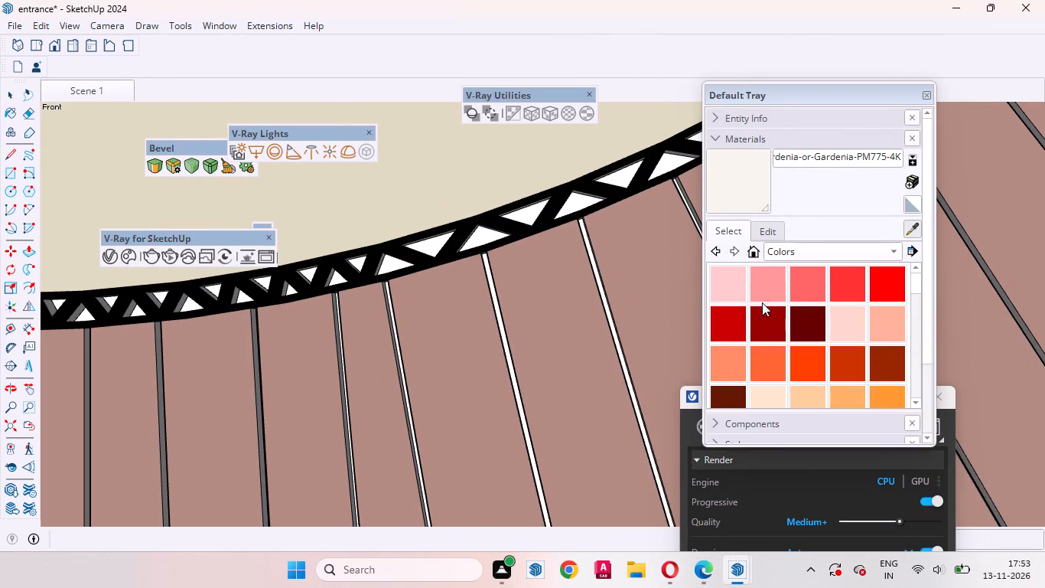
pyautogui.click(593, 346)
pyautogui.click(7, 89)
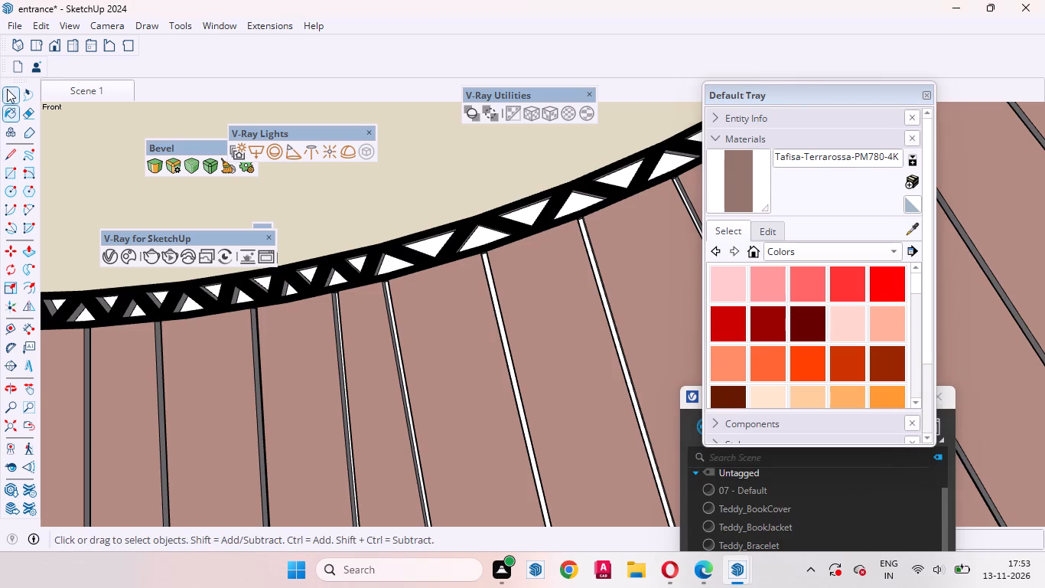
# Paint the white faces of two adjacent panel grooves below the triangle-patterned ring with Tafisa-Terrarossa-PM780-4K.
pyautogui.scroll(9, 383, 283)
pyautogui.moveTo(307, 343); pyautogui.dragTo(443, 355, button='middle')
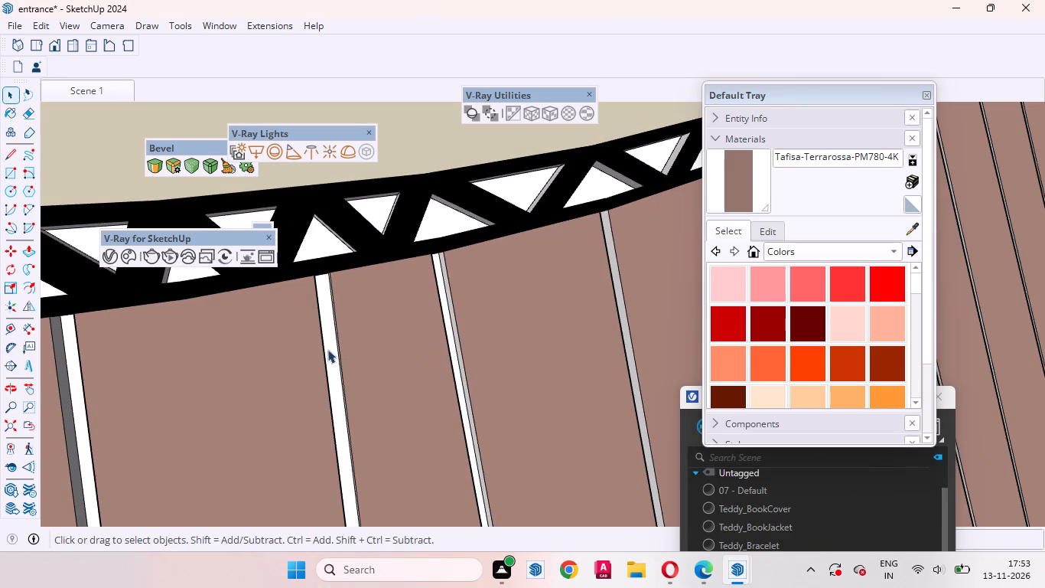
pyautogui.tripleClick(330, 343)
pyautogui.click(330, 341)
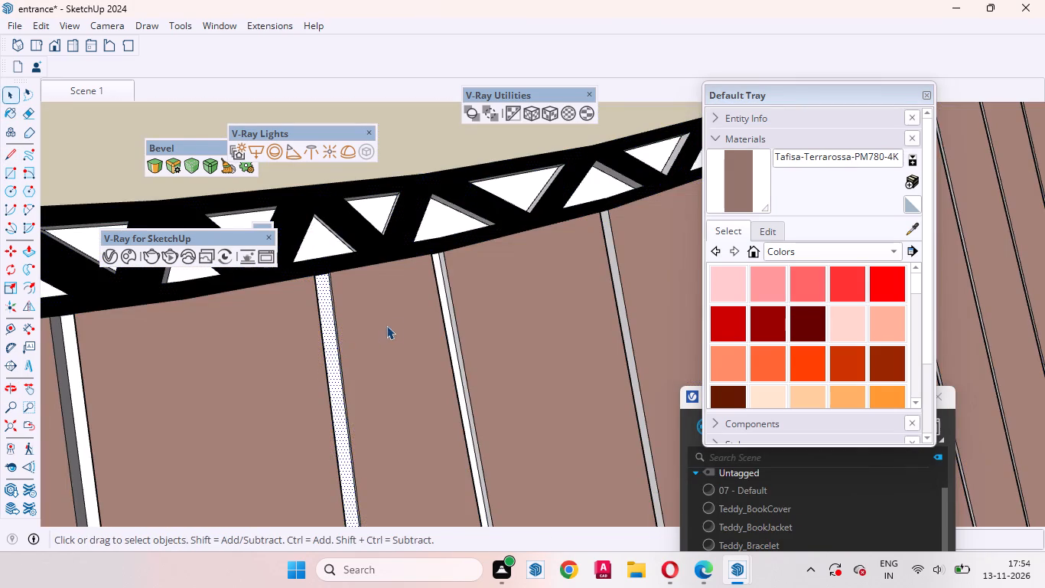
pyautogui.click(748, 201)
pyautogui.scroll(3, 357, 362)
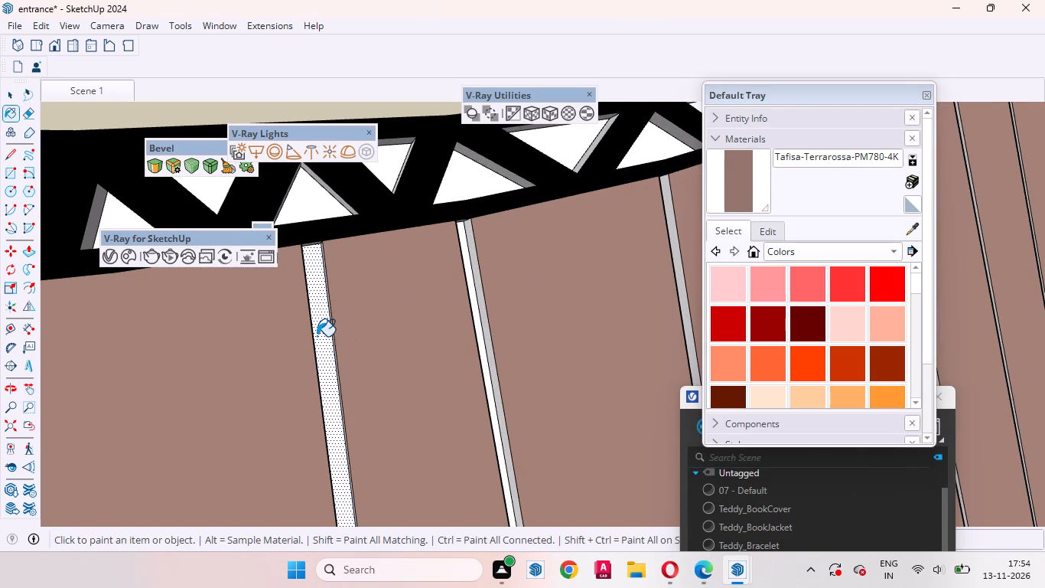
pyautogui.click(321, 334)
pyautogui.click(485, 325)
pyautogui.scroll(5, 474, 324)
pyautogui.click(480, 318)
# Paint the remaining bare side faces in this group of neighbouring grooves with Tafisa-Terrarossa-PM780-4K.
pyautogui.moveTo(179, 354); pyautogui.dragTo(298, 350, button='middle')
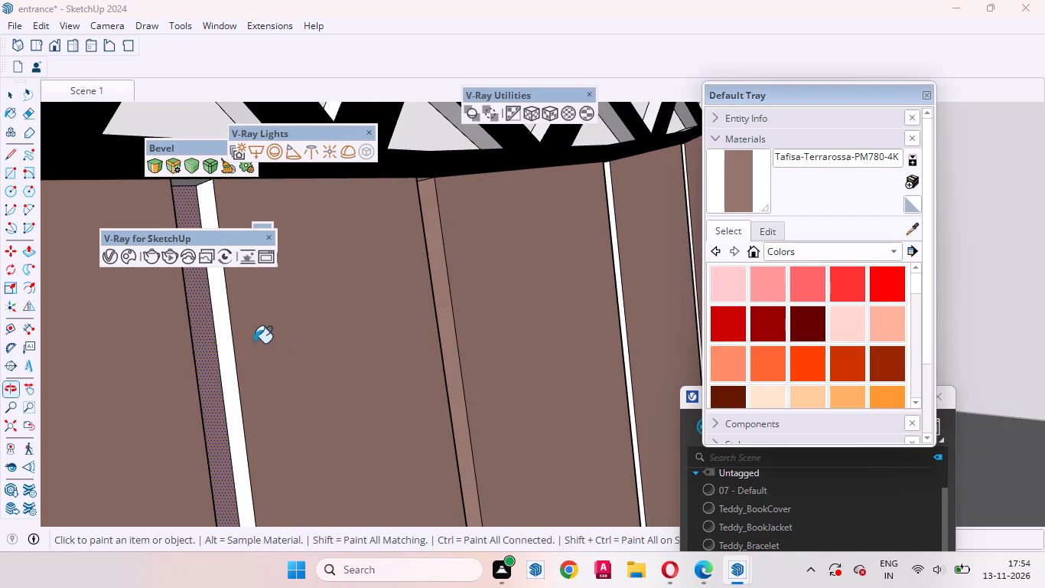
pyautogui.click(223, 338)
pyautogui.moveTo(256, 355); pyautogui.dragTo(21, 393, button='middle')
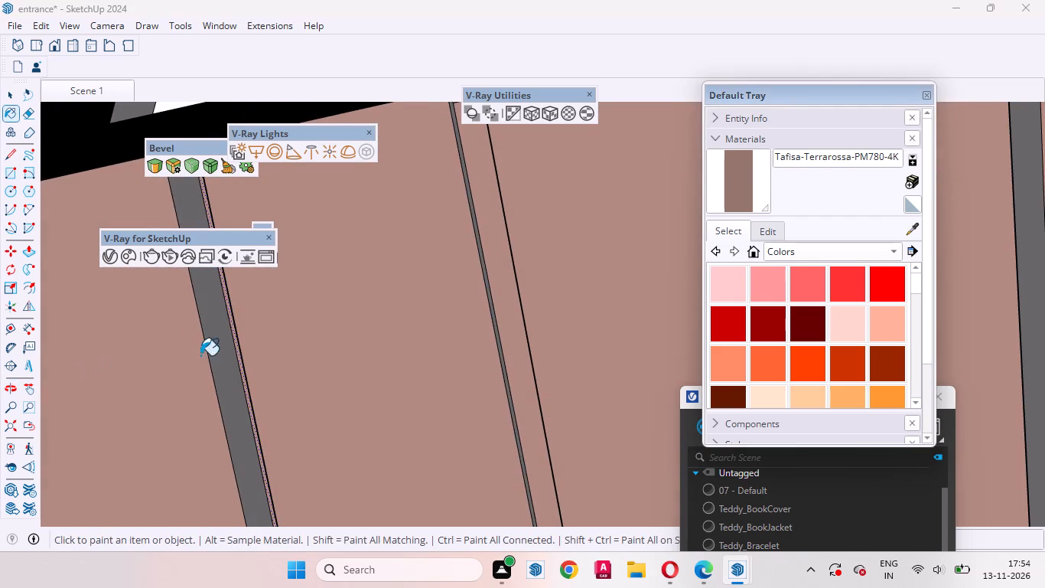
pyautogui.click(220, 349)
pyautogui.moveTo(544, 352); pyautogui.dragTo(483, 371, button='middle')
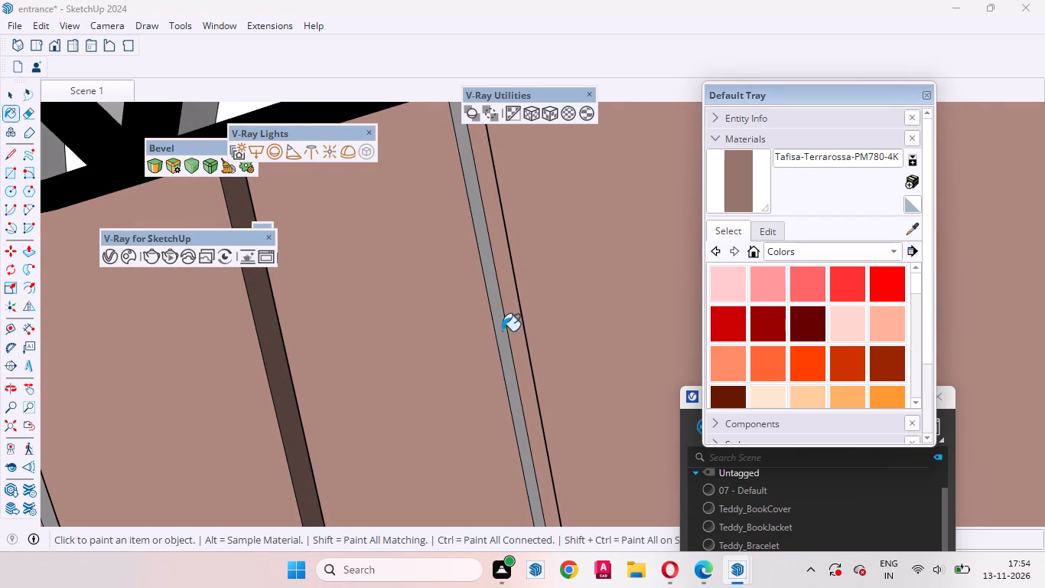
pyautogui.click(502, 331)
# Paint both inner faces of the next bare groove towards the cream wall panel with the Terrarossa material.
pyautogui.scroll(-16, 598, 323)
pyautogui.scroll(5, 359, 323)
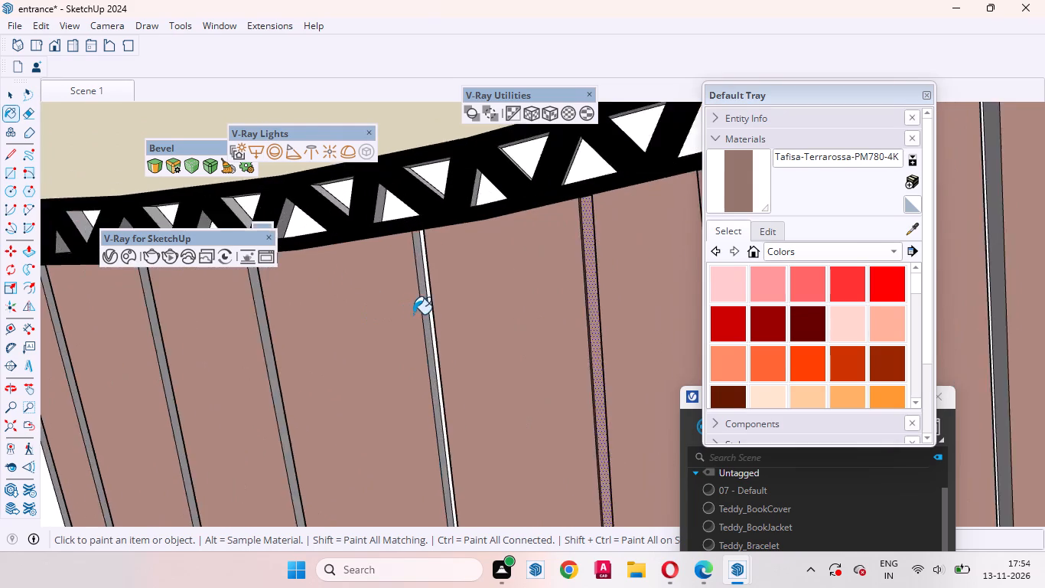
pyautogui.scroll(4, 413, 314)
pyautogui.click(431, 298)
pyautogui.moveTo(430, 298); pyautogui.dragTo(580, 305, button='middle')
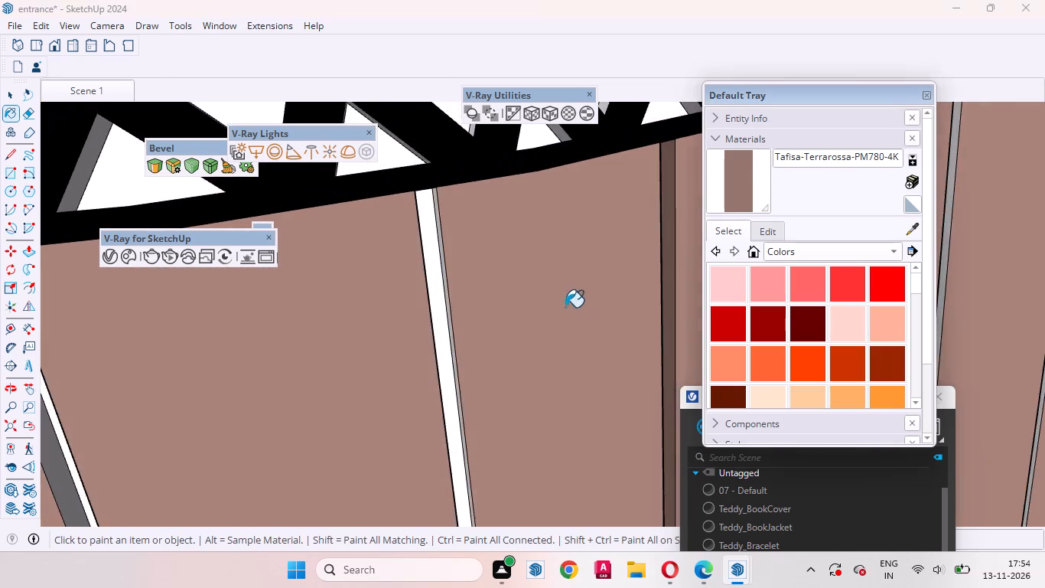
pyautogui.scroll(3, 493, 318)
pyautogui.click(420, 305)
pyautogui.moveTo(438, 305); pyautogui.dragTo(519, 306, button='middle')
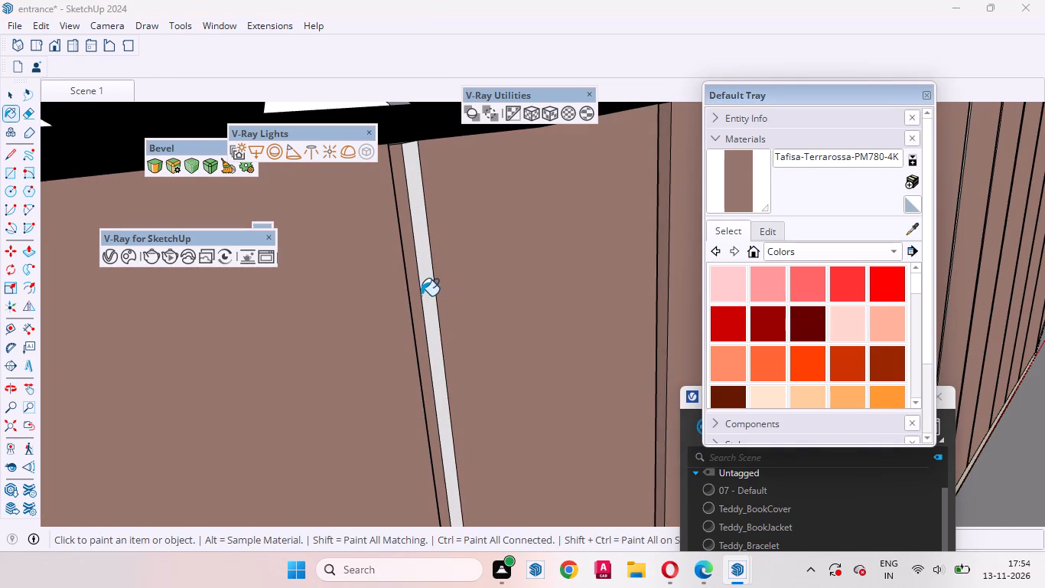
pyautogui.click(435, 287)
pyautogui.click(428, 286)
# Apply Tafisa-Terrarossa-PM780-4K to both inner faces of the following groove towards the cream wall panel.
pyautogui.scroll(-7, 572, 298)
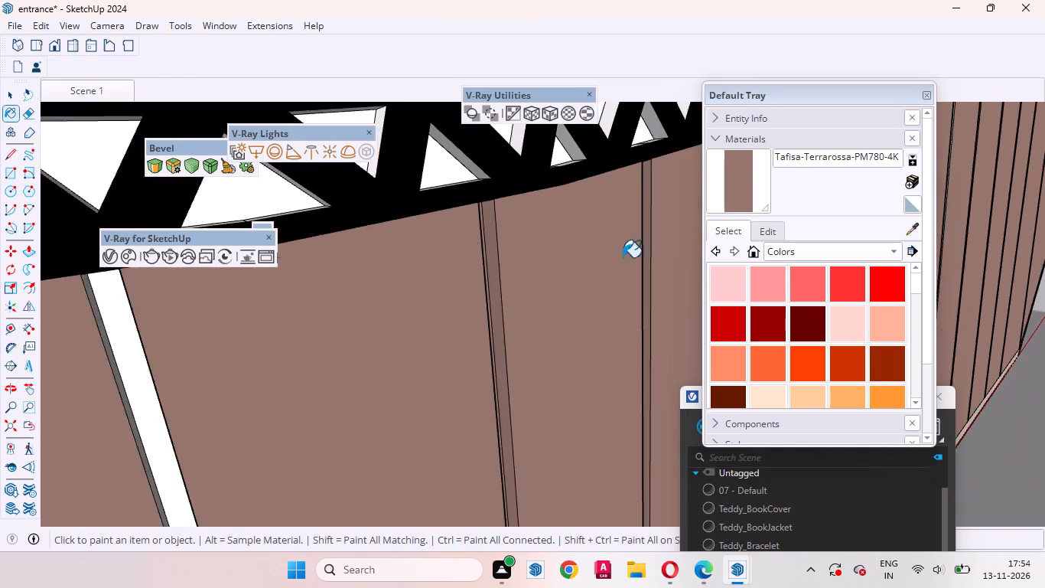
pyautogui.scroll(-4, 623, 257)
pyautogui.scroll(7, 386, 325)
pyautogui.click(409, 292)
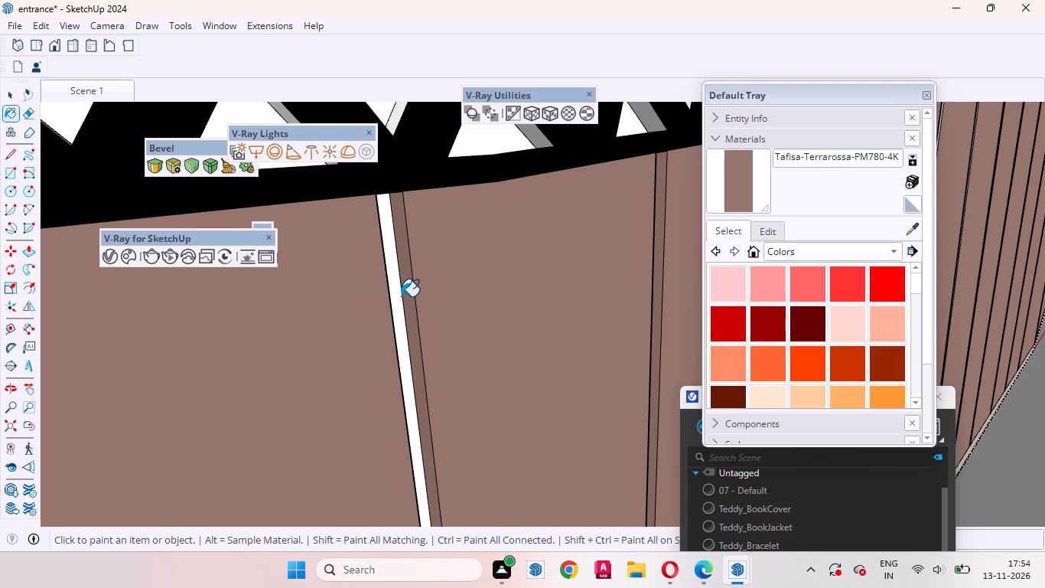
pyautogui.click(401, 296)
pyautogui.moveTo(401, 309); pyautogui.dragTo(227, 320, button='middle')
pyautogui.click(376, 279)
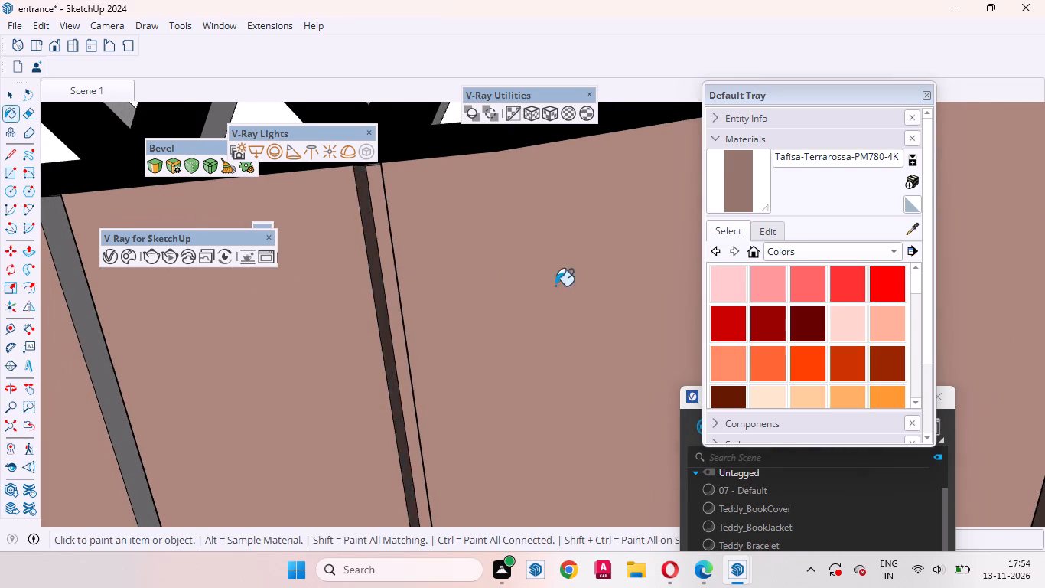
# Cover the inner faces of the next groove before the cream wall panel with Tafisa-Terrarossa-PM780-4K.
pyautogui.scroll(-10, 563, 286)
pyautogui.scroll(11, 373, 341)
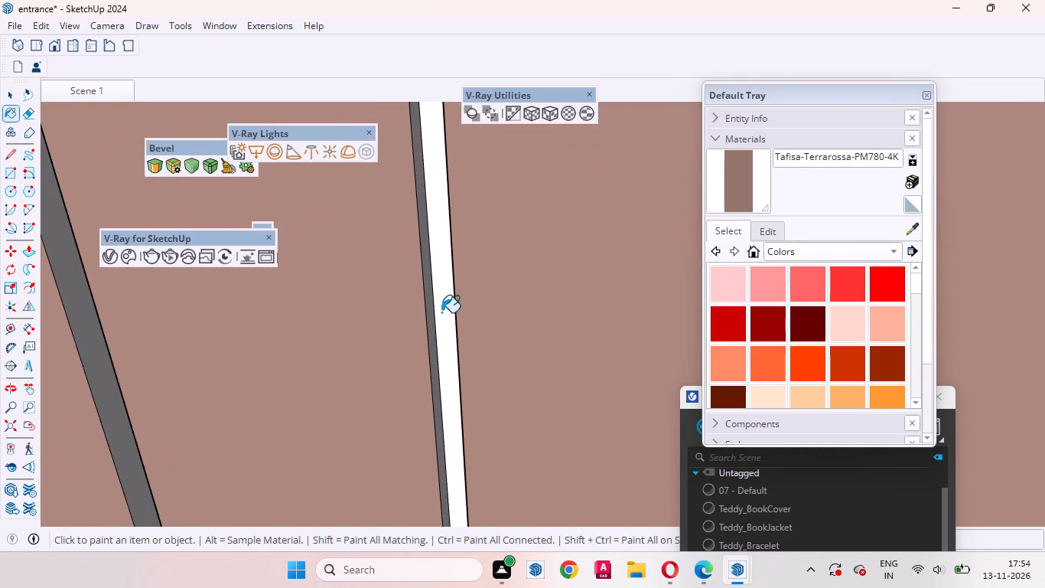
pyautogui.click(441, 312)
pyautogui.moveTo(438, 317); pyautogui.dragTo(550, 317, button='middle')
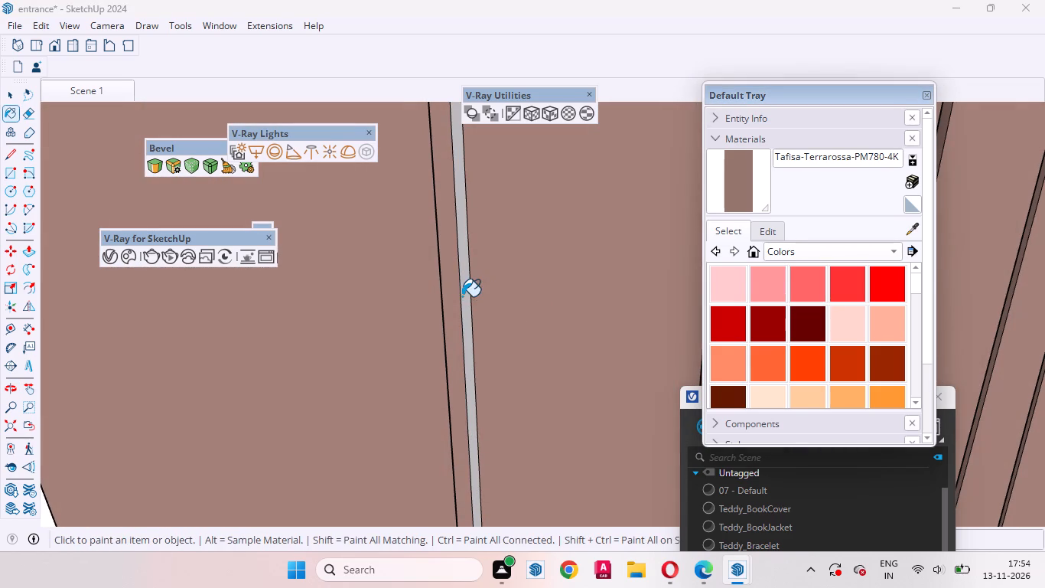
pyautogui.click(462, 296)
pyautogui.moveTo(431, 331); pyautogui.dragTo(147, 358, button='middle')
pyautogui.click(444, 290)
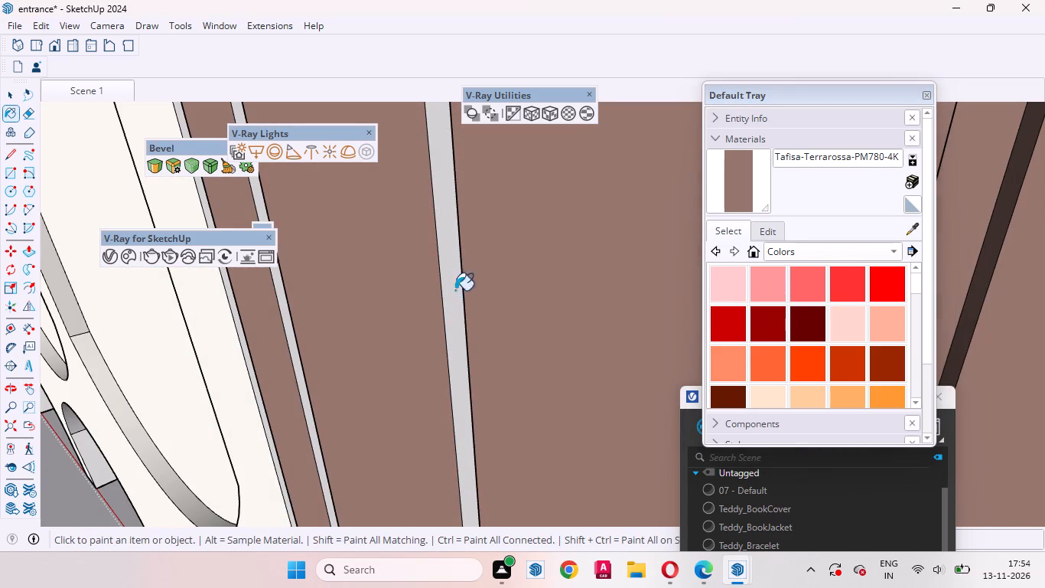
# Paint the bare faces of the last grooves beside the cream wall panel with Tafisa-Terrarossa-PM780-4K.
pyautogui.scroll(-6, 577, 300)
pyautogui.scroll(10, 443, 319)
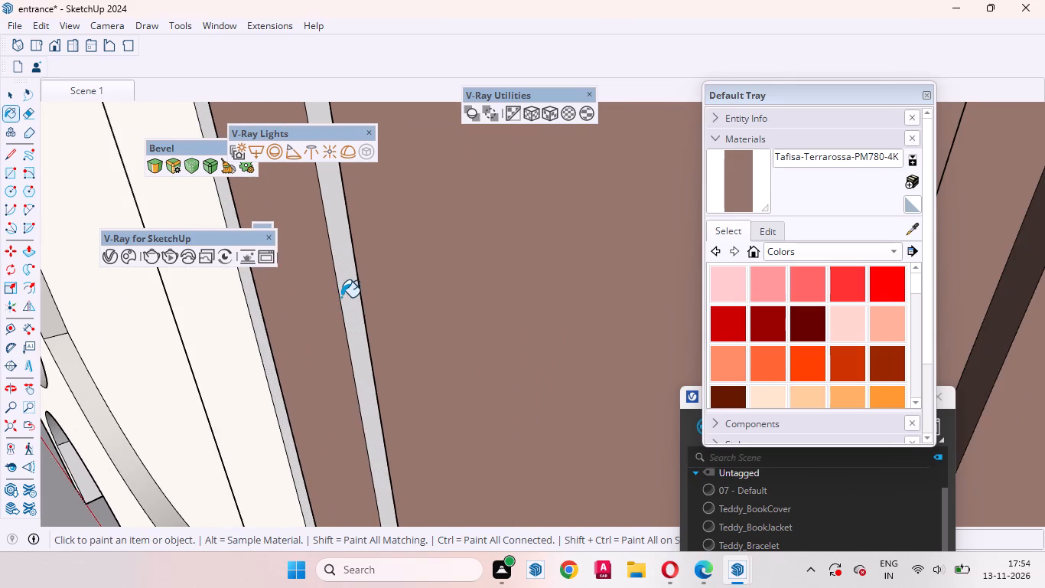
pyautogui.click(345, 296)
pyautogui.moveTo(379, 309); pyautogui.dragTo(687, 305, button='middle')
pyautogui.click(320, 312)
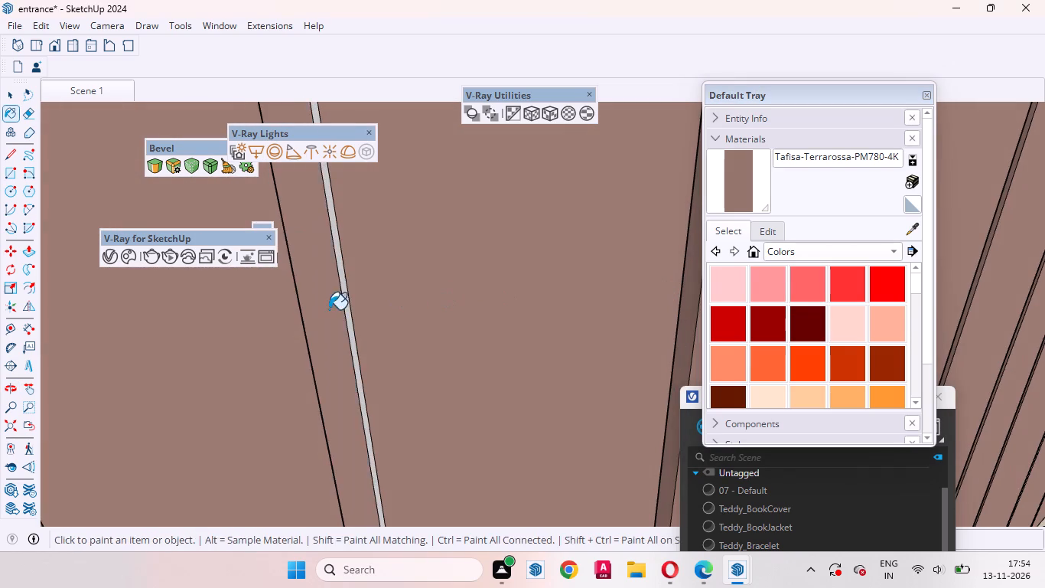
pyautogui.moveTo(357, 309); pyautogui.dragTo(421, 298, button='middle')
pyautogui.click(342, 299)
pyautogui.scroll(-9, 352, 370)
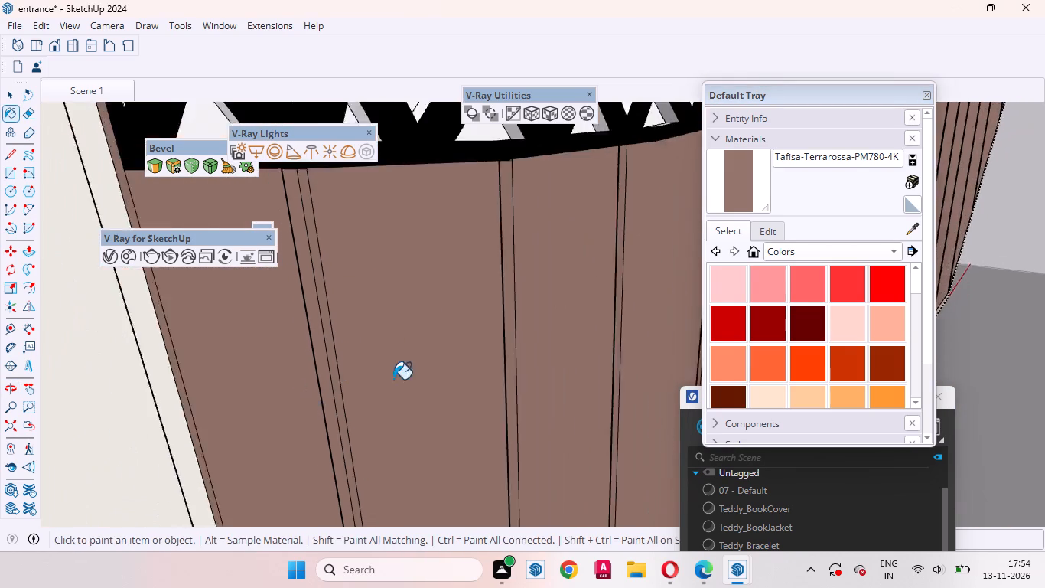
# Paint the light faces of the next grooves along the ring, away from the cream wall panel, with Tafisa-Terrarossa-PM780-4K.
pyautogui.scroll(-20, 393, 379)
pyautogui.scroll(-7, 393, 379)
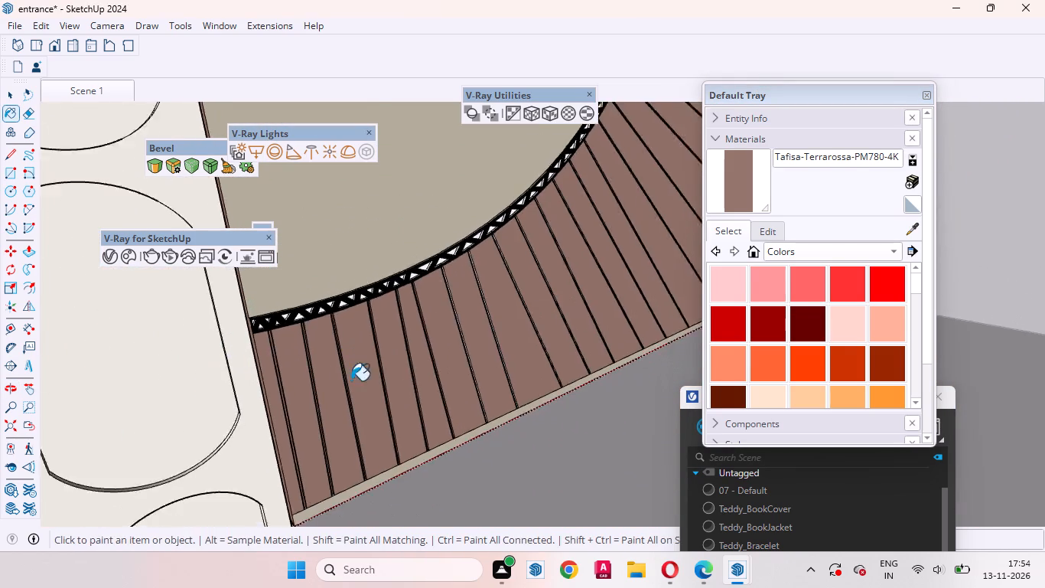
pyautogui.scroll(-2, 351, 381)
pyautogui.scroll(14, 500, 319)
pyautogui.scroll(-6, 614, 280)
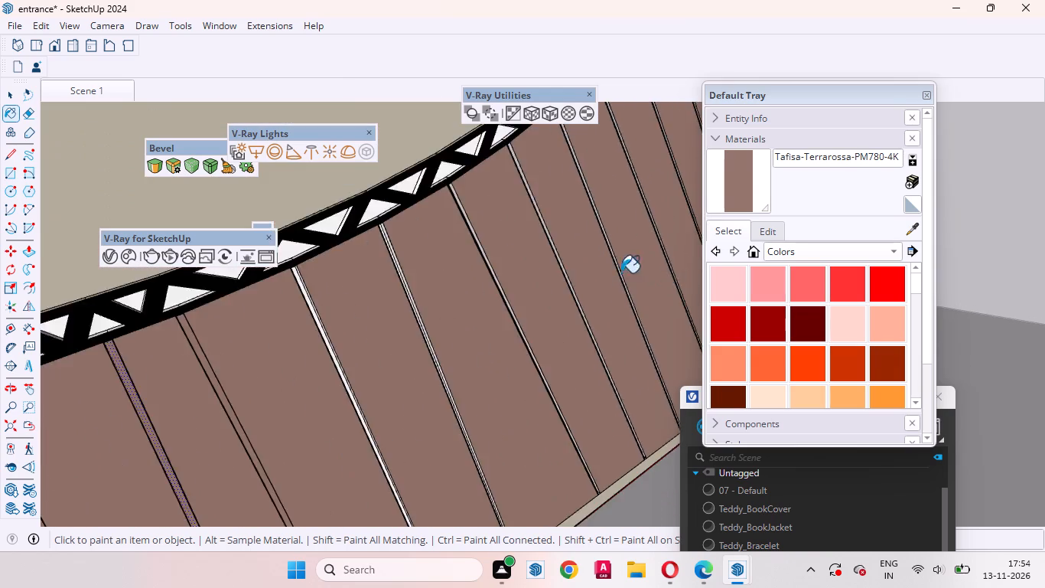
pyautogui.scroll(-2, 621, 273)
pyautogui.scroll(14, 417, 312)
pyautogui.scroll(-4, 529, 269)
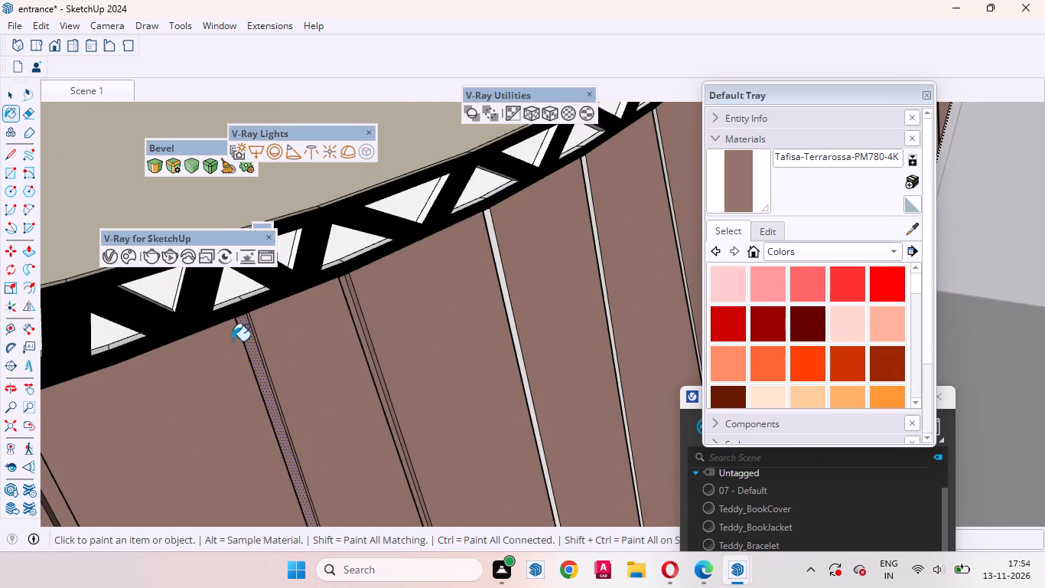
pyautogui.click(501, 280)
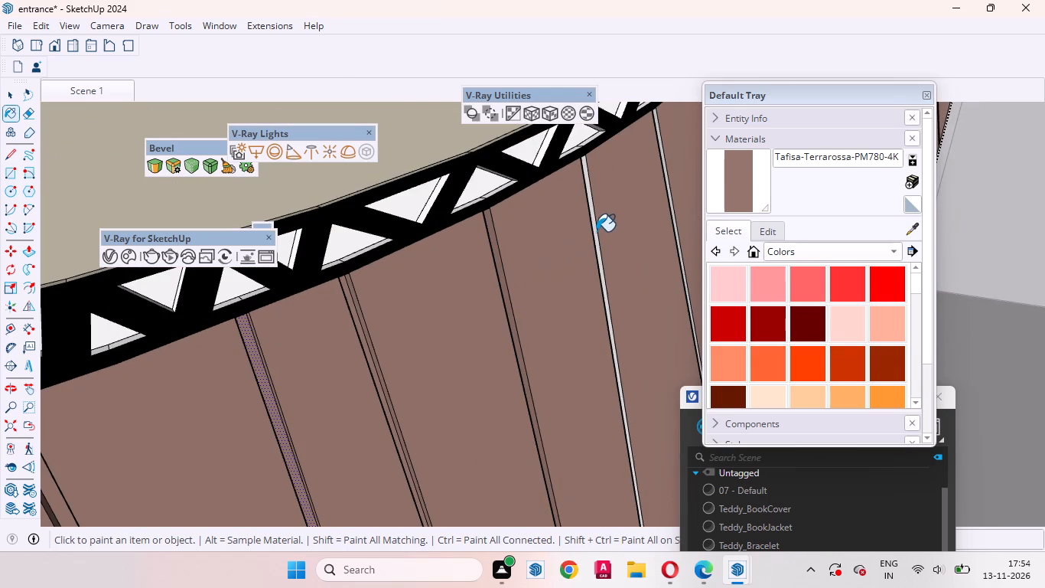
pyautogui.click(593, 227)
pyautogui.click(667, 185)
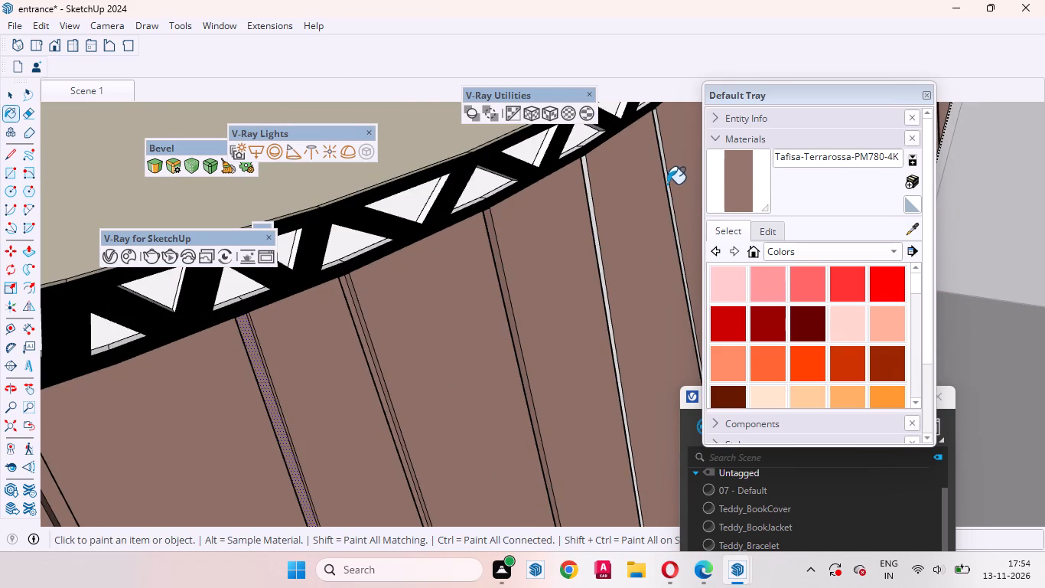
pyautogui.click(590, 196)
# Paint the remaining bare faces in the same grooves with the Terrarossa material from the opposite viewing side.
pyautogui.moveTo(564, 293); pyautogui.dragTo(409, 316, button='middle')
pyautogui.scroll(8, 467, 275)
pyautogui.click(492, 242)
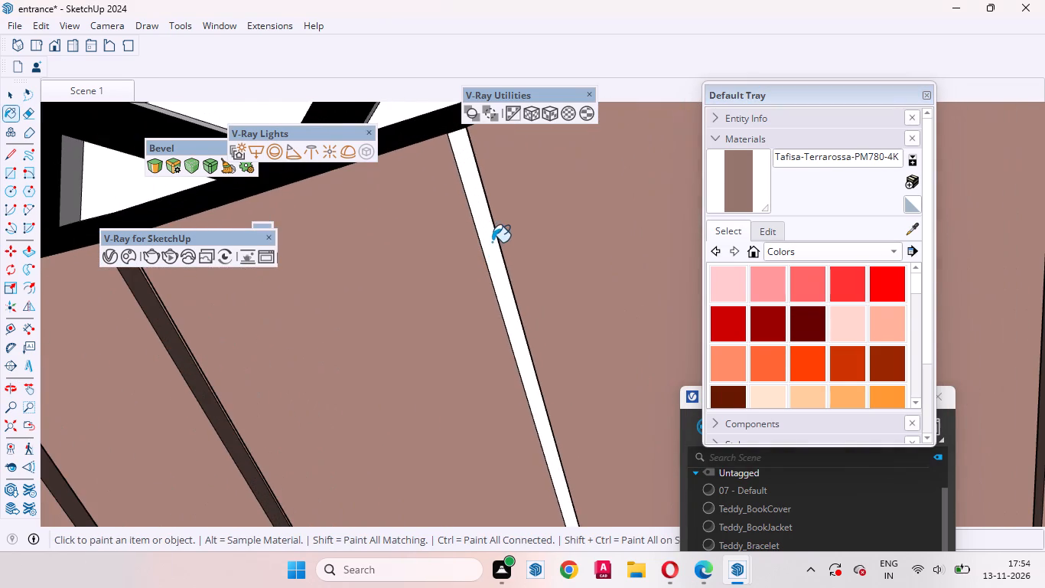
pyautogui.moveTo(489, 296); pyautogui.dragTo(390, 318, button='middle')
pyautogui.click(490, 245)
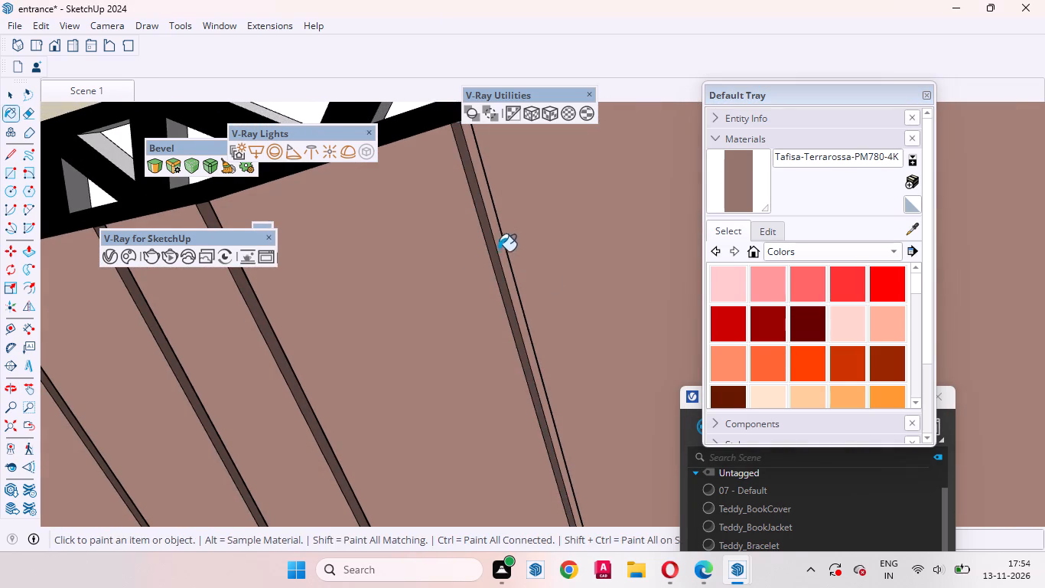
# Paint both inner faces of the next bare groove farther along the ring with Tafisa-Terrarossa-PM780-4K.
pyautogui.scroll(-12, 497, 430)
pyautogui.scroll(6, 592, 384)
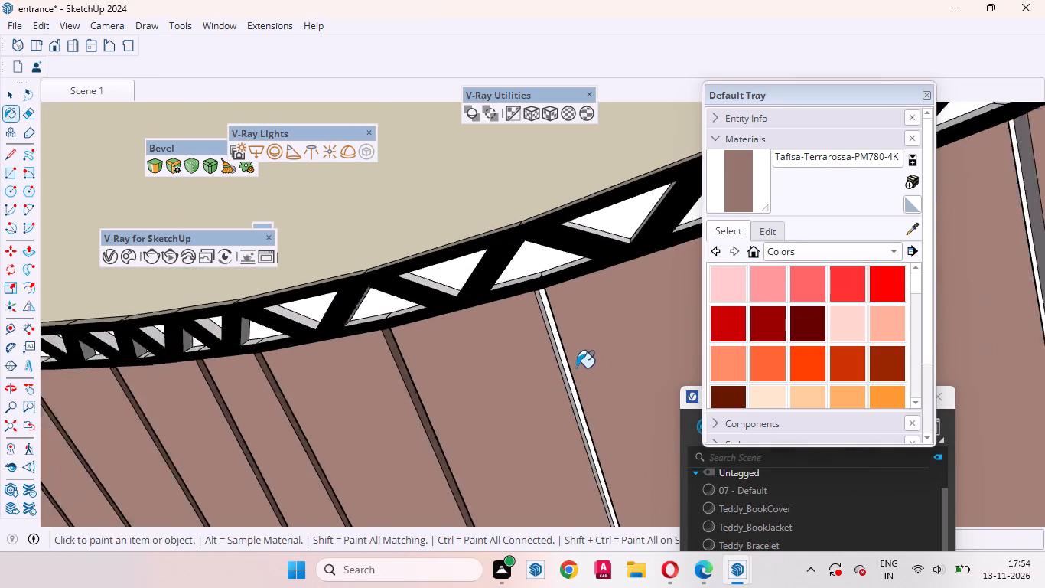
pyautogui.scroll(9, 576, 367)
pyautogui.click(543, 328)
pyautogui.click(554, 322)
pyautogui.moveTo(564, 328); pyautogui.dragTo(691, 308, button='middle')
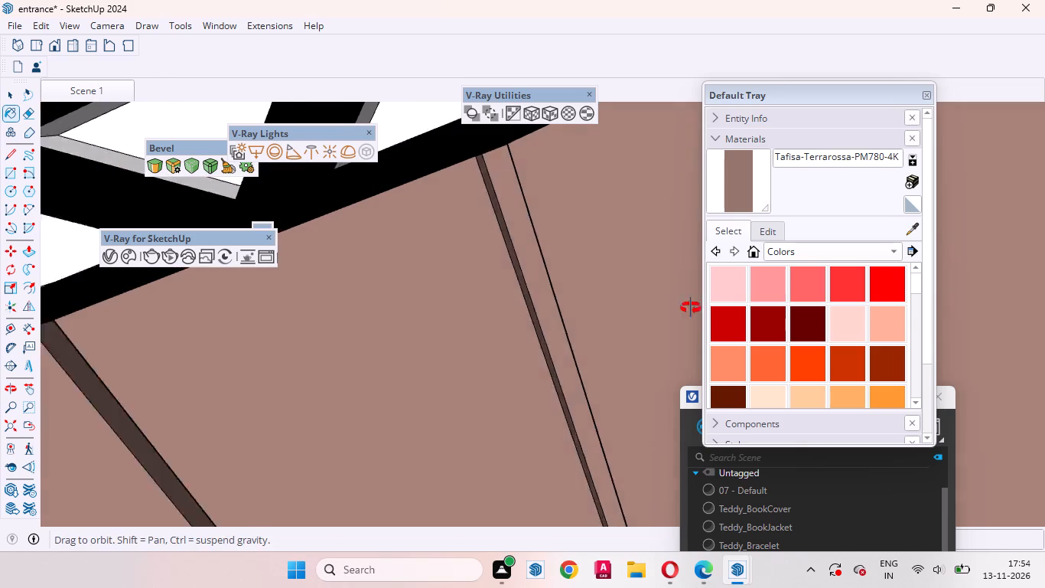
pyautogui.moveTo(691, 308); pyautogui.dragTo(706, 305, button='middle')
# Apply the Terrarossa material to both inner faces of the following groove farther around the ring.
pyautogui.scroll(-17, 501, 354)
pyautogui.scroll(2, 580, 327)
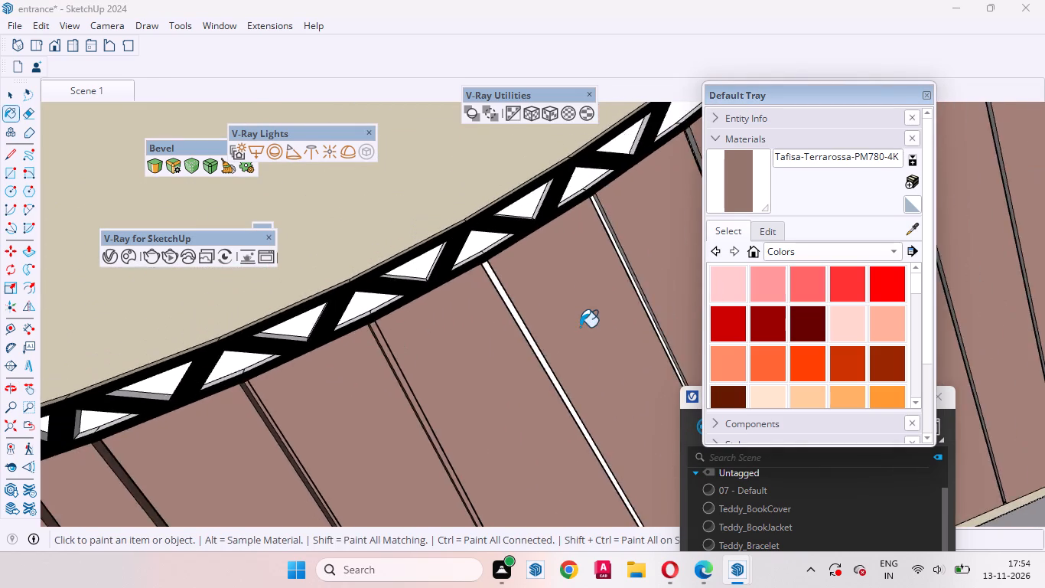
pyautogui.scroll(9, 580, 327)
pyautogui.click(473, 332)
pyautogui.moveTo(483, 332); pyautogui.dragTo(690, 277, button='middle')
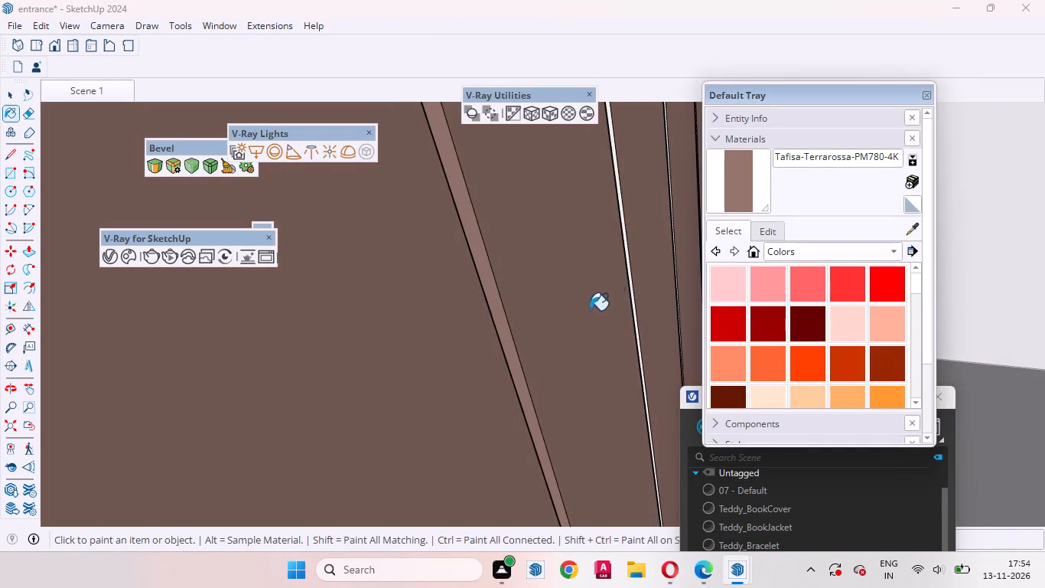
pyautogui.moveTo(545, 345); pyautogui.dragTo(265, 432, button='middle')
pyautogui.scroll(-3, 552, 315)
pyautogui.scroll(7, 509, 318)
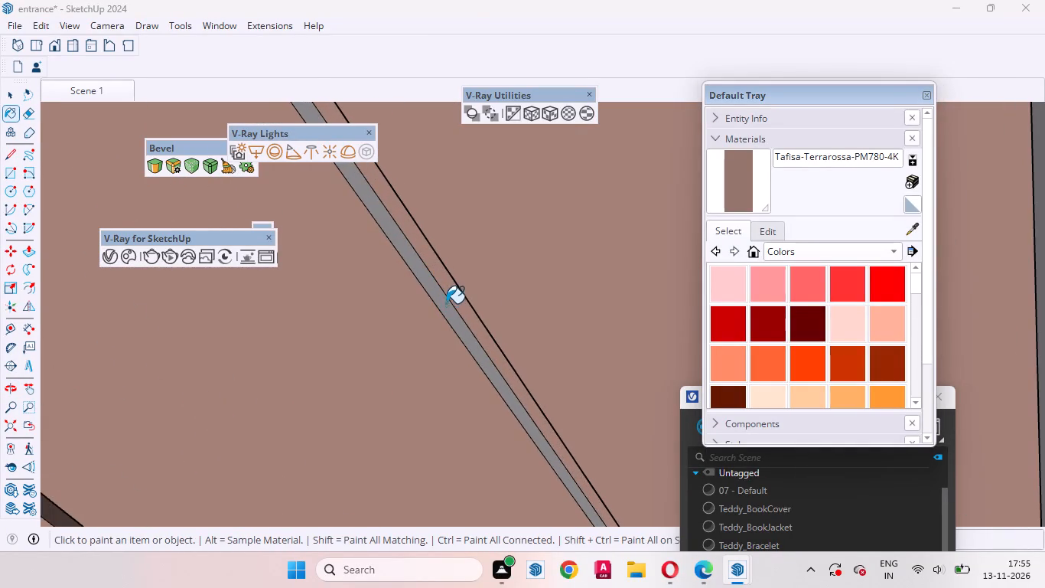
pyautogui.click(446, 302)
# Paint all the bare faces of the next groove around the ring with Tafisa-Terrarossa-PM780-4K.
pyautogui.scroll(-18, 457, 323)
pyautogui.scroll(7, 575, 280)
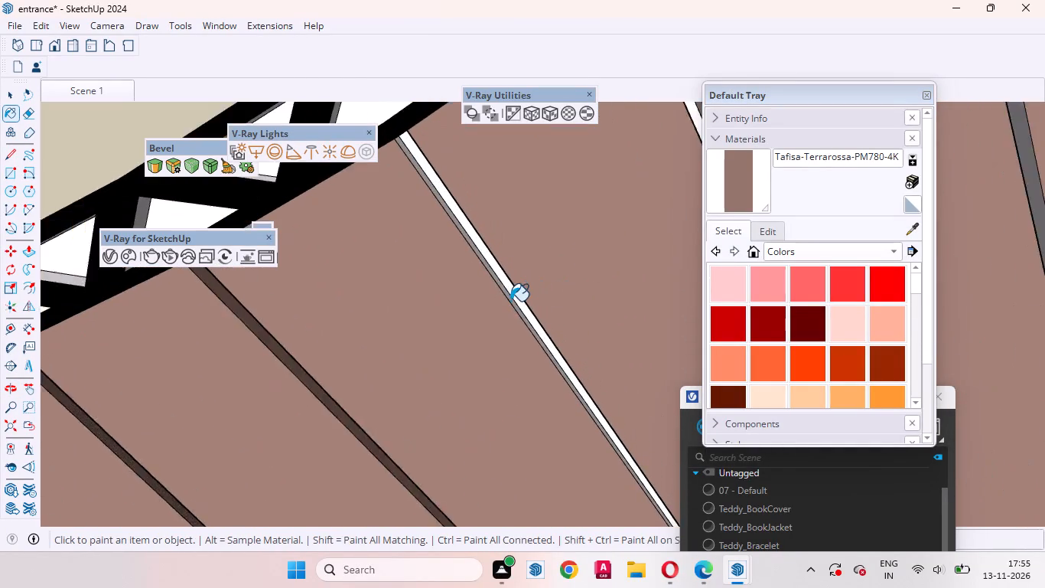
pyautogui.scroll(3, 510, 301)
pyautogui.click(515, 292)
pyautogui.scroll(7, 514, 296)
pyautogui.click(506, 296)
pyautogui.moveTo(536, 292); pyautogui.dragTo(567, 277, button='middle')
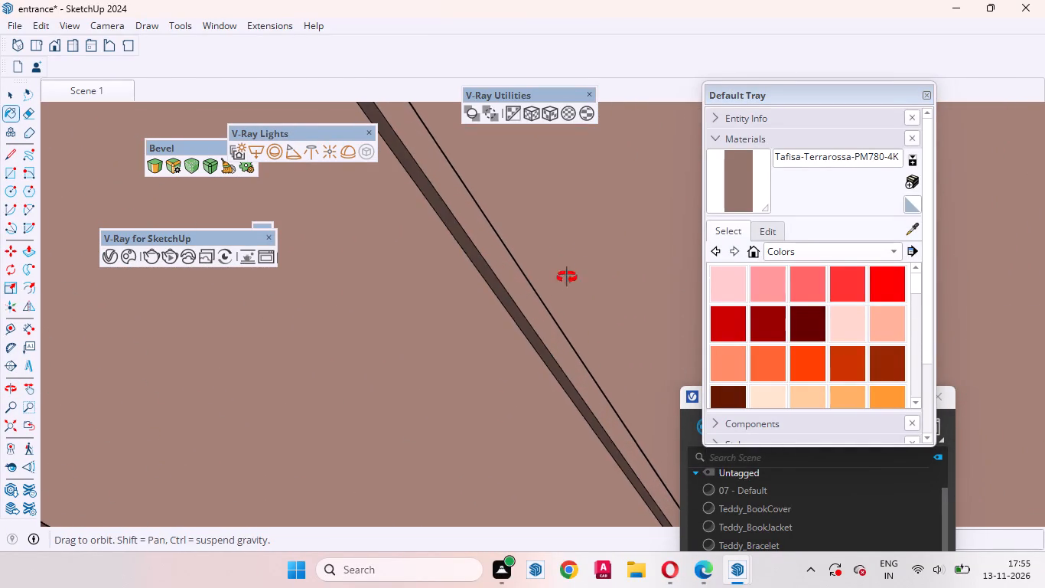
pyautogui.moveTo(567, 277); pyautogui.dragTo(689, 233, button='middle')
pyautogui.click(519, 286)
# Paint the bare inner faces of the next unpainted groove in the radiating panel with Tafisa-Terrarossa-PM780-4K.
pyautogui.scroll(-11, 469, 373)
pyautogui.scroll(1, 381, 384)
pyautogui.scroll(-3, 381, 384)
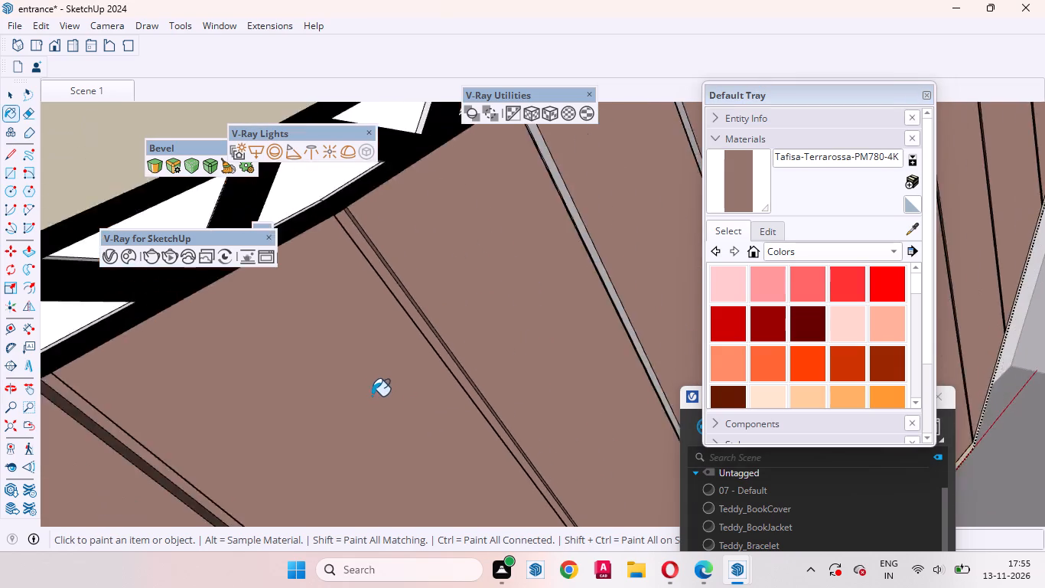
pyautogui.scroll(-17, 372, 396)
pyautogui.scroll(8, 506, 312)
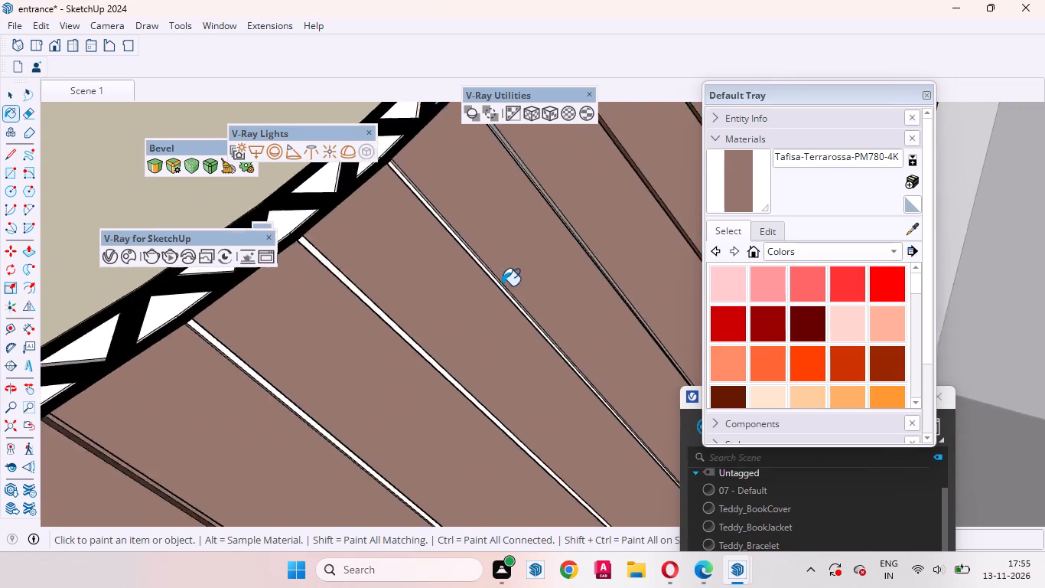
pyautogui.scroll(12, 502, 286)
pyautogui.click(592, 209)
pyautogui.moveTo(542, 299); pyautogui.dragTo(418, 393, button='middle')
pyautogui.click(591, 204)
pyautogui.click(584, 206)
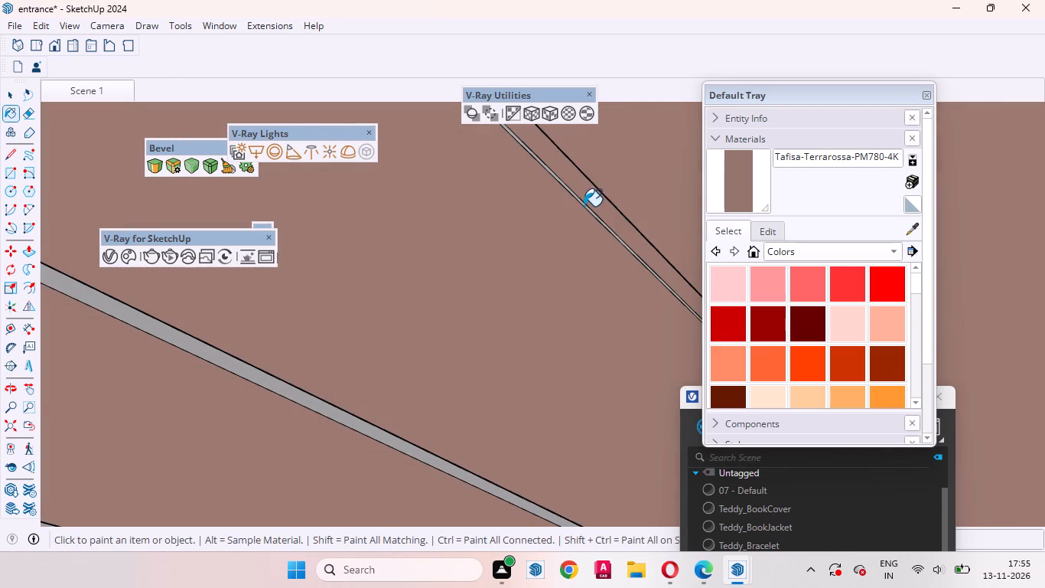
pyautogui.scroll(6, 590, 201)
pyautogui.click(581, 204)
# Apply the Terrarossa material to both bare inner faces of the adjacent groove along the ring.
pyautogui.scroll(-8, 666, 189)
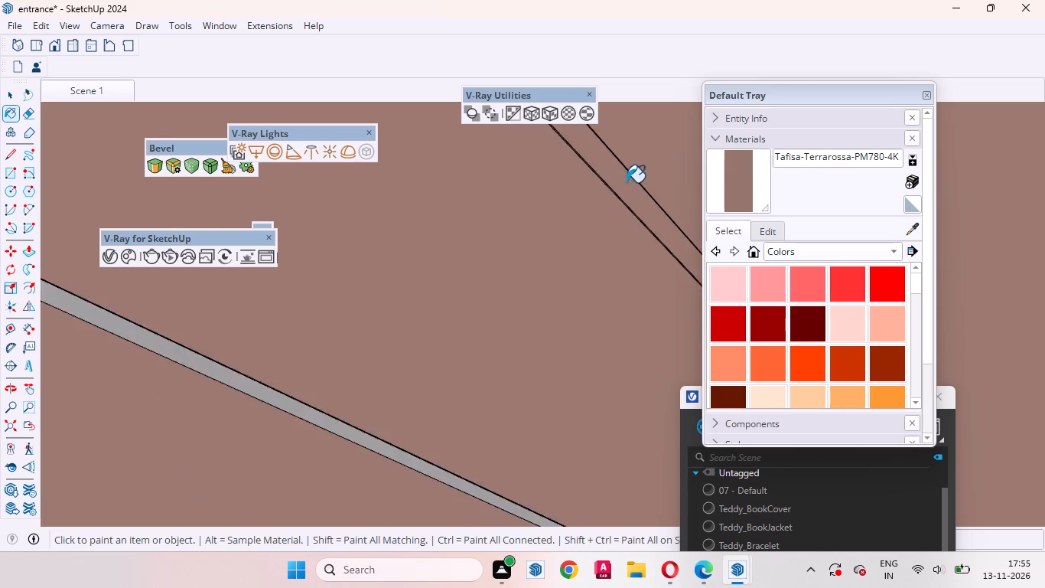
pyautogui.scroll(-6, 627, 182)
pyautogui.scroll(11, 428, 276)
pyautogui.click(427, 274)
pyautogui.moveTo(441, 279); pyautogui.dragTo(479, 250, button='middle')
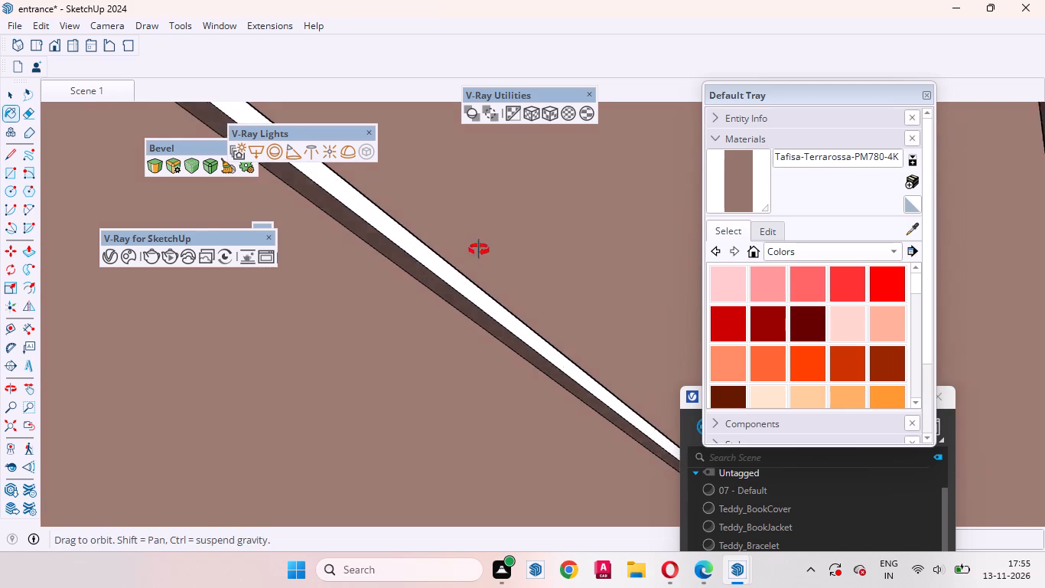
pyautogui.moveTo(479, 250); pyautogui.dragTo(564, 183, button='middle')
pyautogui.click(431, 269)
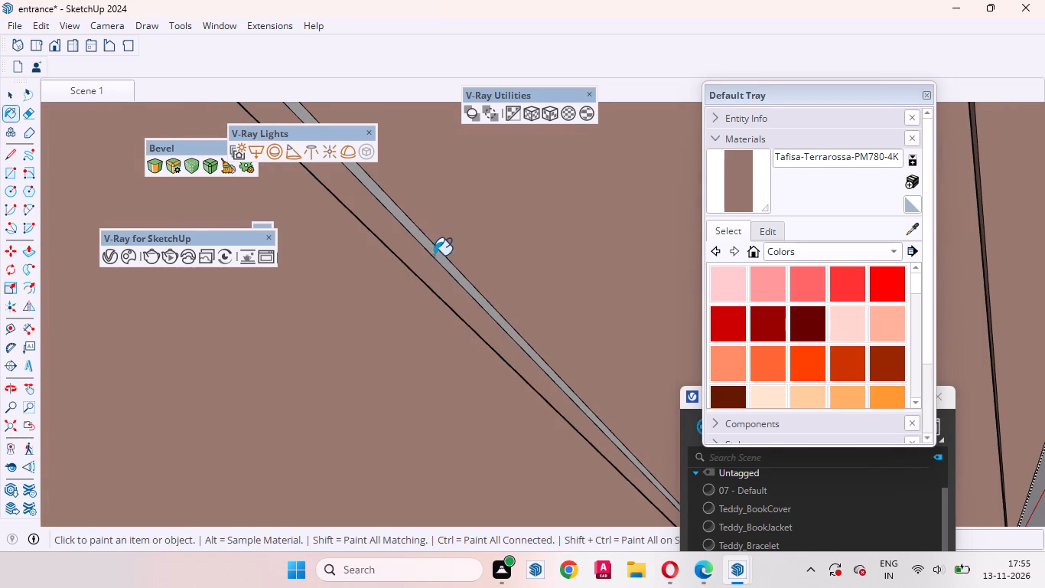
pyautogui.click(434, 254)
# Paint the bare inner faces of the following groove along the ring with Tafisa-Terrarossa-PM780-4K, working from both viewing sides.
pyautogui.scroll(-18, 492, 242)
pyautogui.scroll(2, 401, 247)
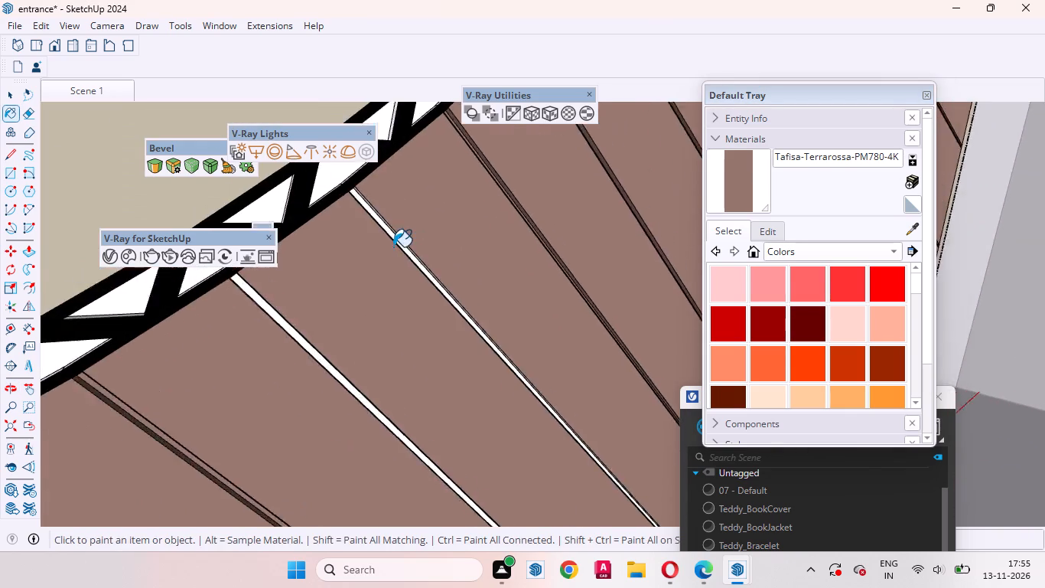
pyautogui.scroll(10, 393, 247)
pyautogui.click(383, 214)
pyautogui.moveTo(390, 212); pyautogui.dragTo(437, 192, button='middle')
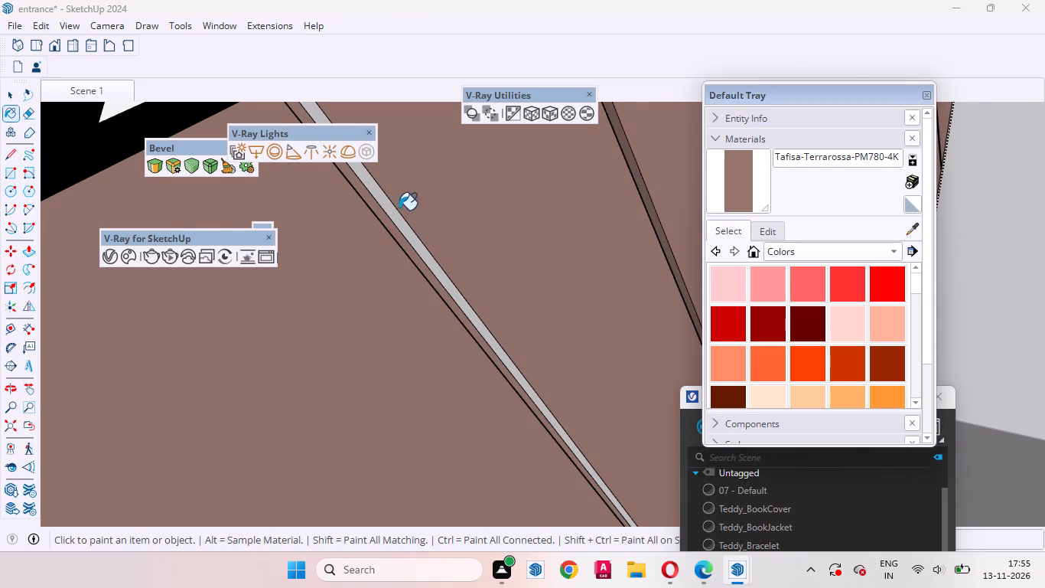
pyautogui.click(397, 211)
pyautogui.click(396, 217)
pyautogui.moveTo(438, 224); pyautogui.dragTo(356, 338, button='middle')
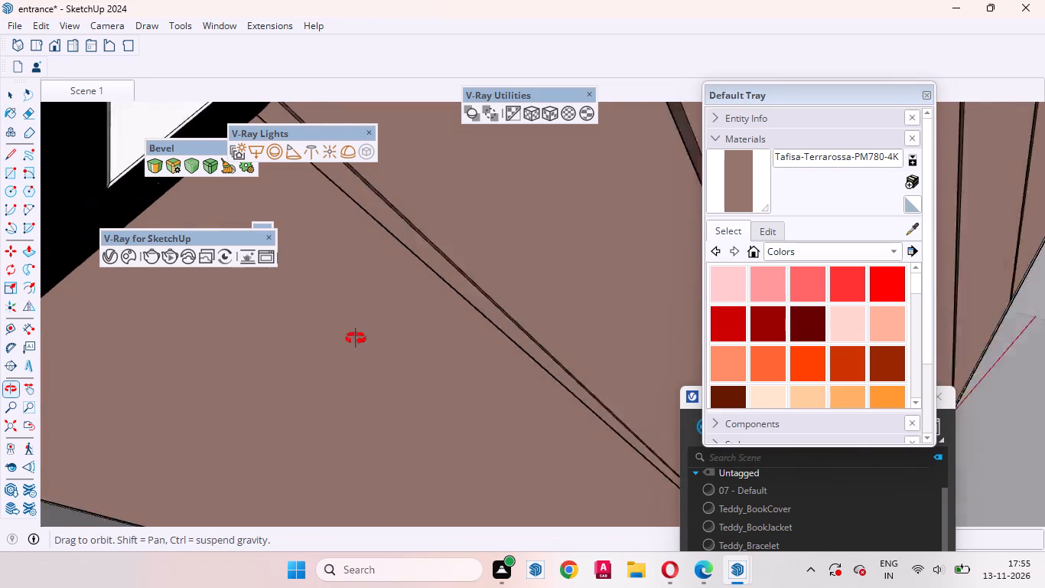
pyautogui.moveTo(356, 338); pyautogui.dragTo(307, 390, button='middle')
pyautogui.scroll(4, 413, 269)
pyautogui.click(459, 223)
# Paint the inner faces of the last bare groove in this section of the ring with the Terrarossa material.
pyautogui.scroll(1, 570, 217)
pyautogui.scroll(-6, 575, 217)
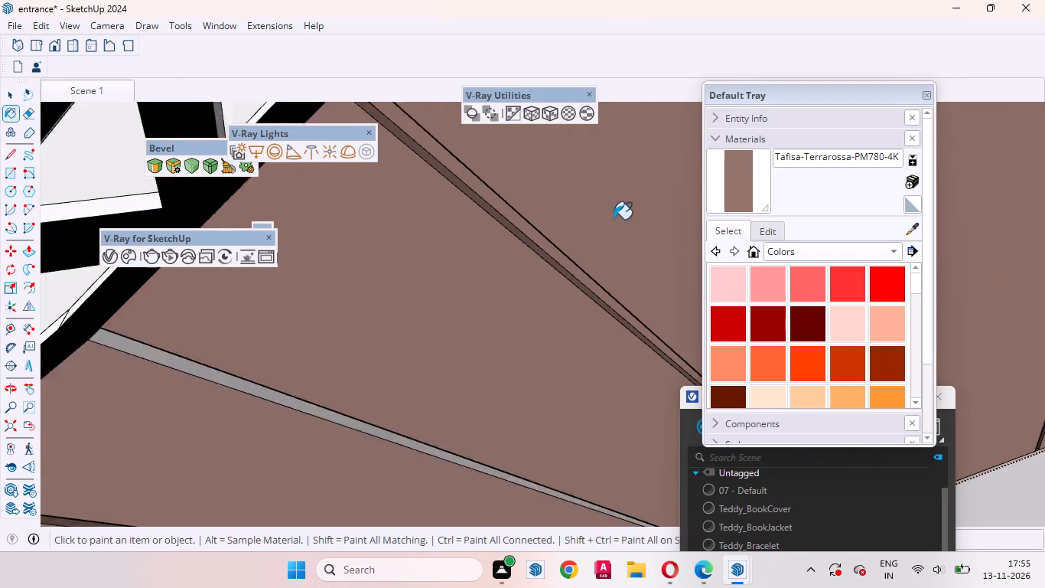
pyautogui.scroll(-4, 614, 219)
pyautogui.scroll(11, 218, 323)
pyautogui.click(363, 280)
pyautogui.moveTo(363, 310); pyautogui.dragTo(427, 243, button='middle')
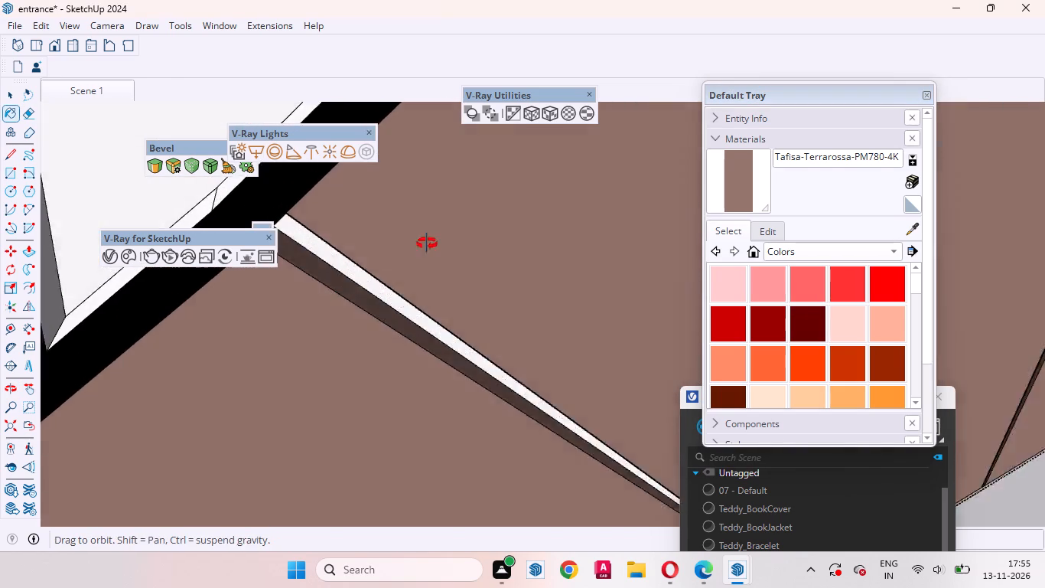
pyautogui.moveTo(427, 243); pyautogui.dragTo(465, 164, button='middle')
pyautogui.scroll(4, 373, 294)
pyautogui.click(362, 305)
pyautogui.moveTo(375, 297); pyautogui.dragTo(400, 260, button='middle')
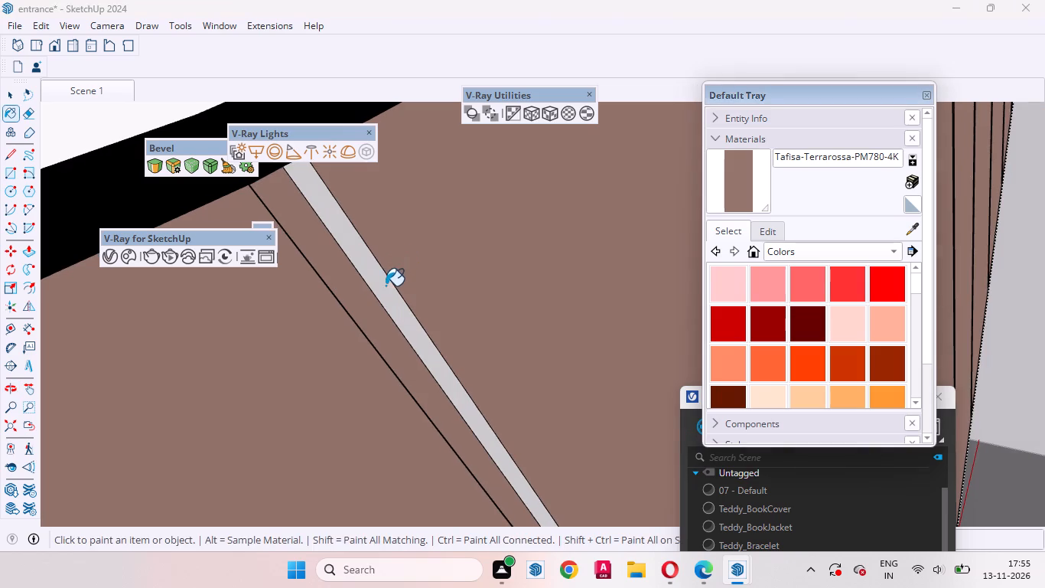
pyautogui.click(386, 286)
# Restore the Scene 1 view and shift it slightly sideways to frame the counter and panelled walls for rendering.
pyautogui.scroll(-9, 408, 356)
pyautogui.scroll(-16, 509, 373)
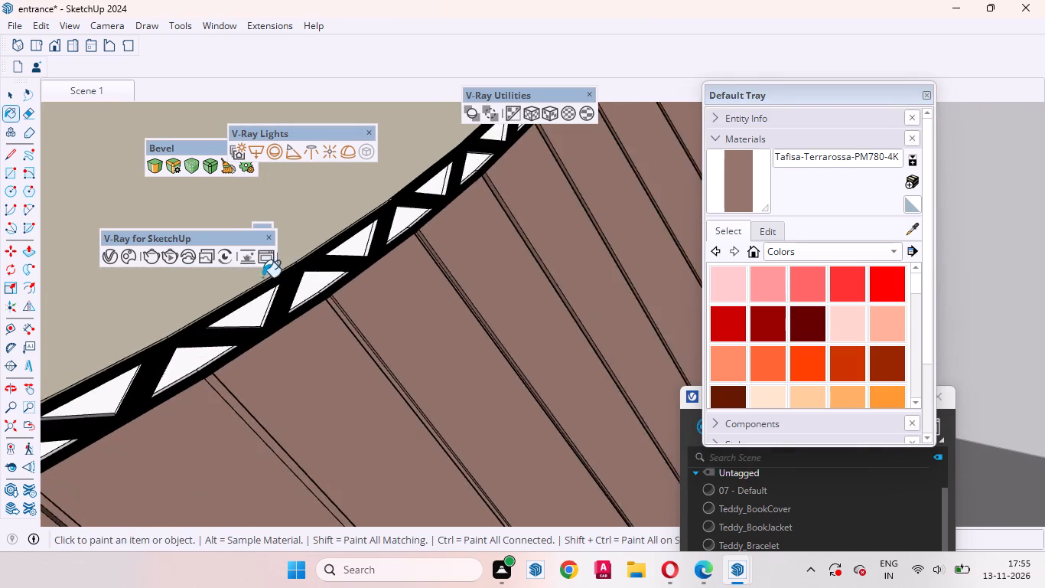
pyautogui.scroll(-20, 262, 277)
pyautogui.scroll(-3, 262, 277)
pyautogui.scroll(4, 351, 301)
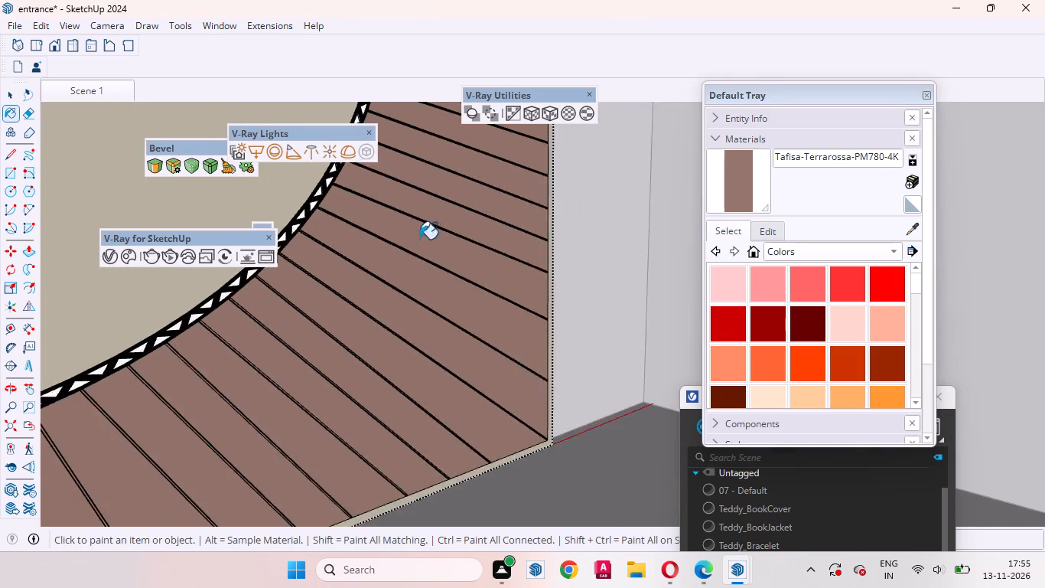
pyautogui.scroll(10, 419, 239)
pyautogui.scroll(-10, 448, 390)
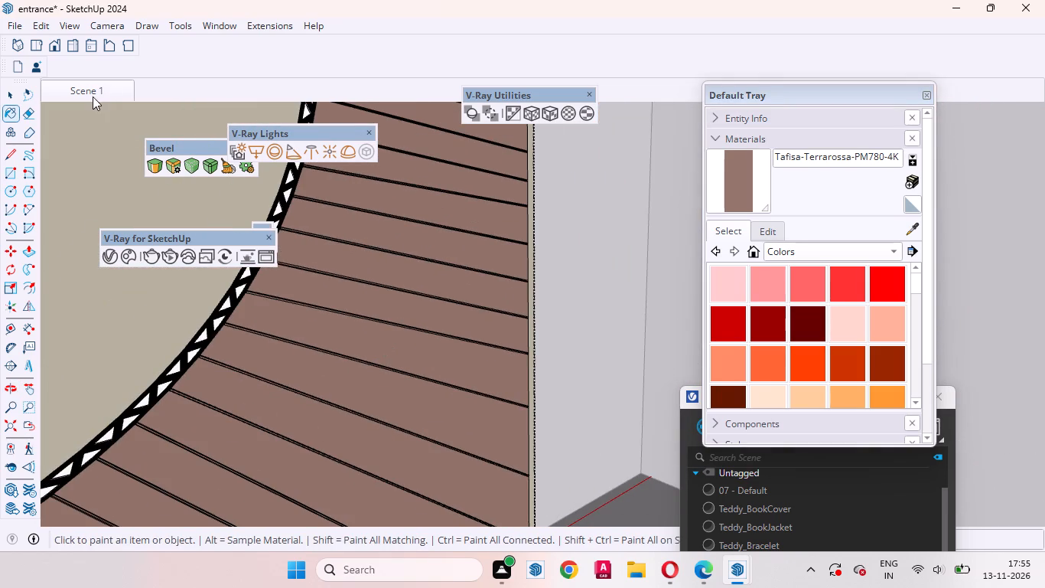
pyautogui.click(87, 87)
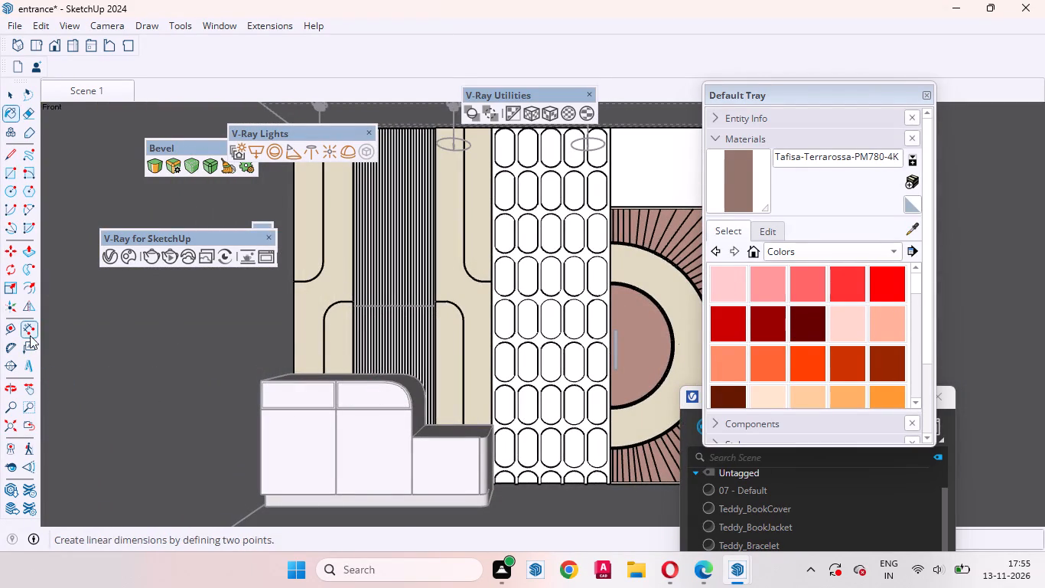
pyautogui.click(28, 387)
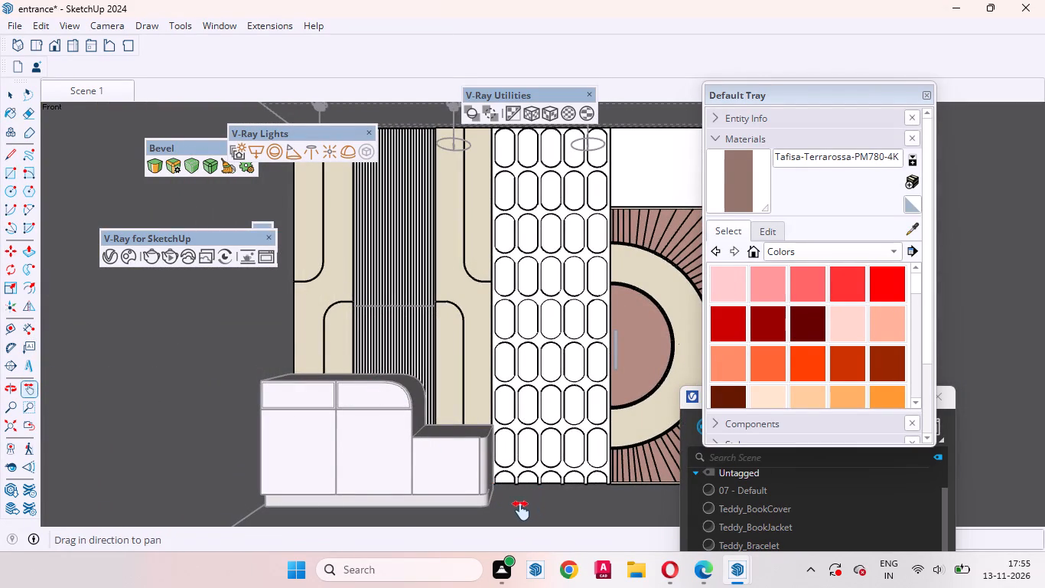
pyautogui.click(519, 514)
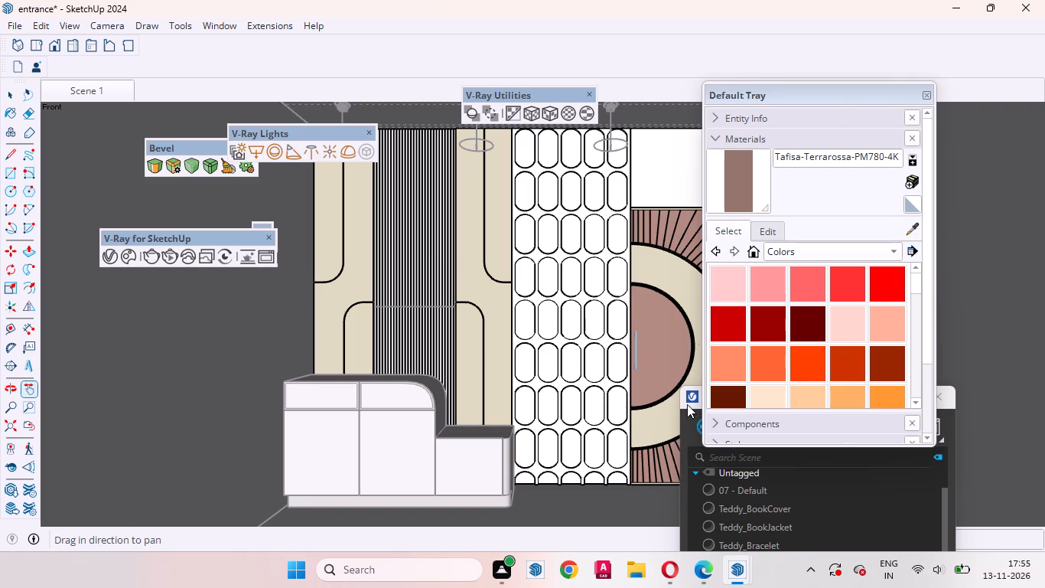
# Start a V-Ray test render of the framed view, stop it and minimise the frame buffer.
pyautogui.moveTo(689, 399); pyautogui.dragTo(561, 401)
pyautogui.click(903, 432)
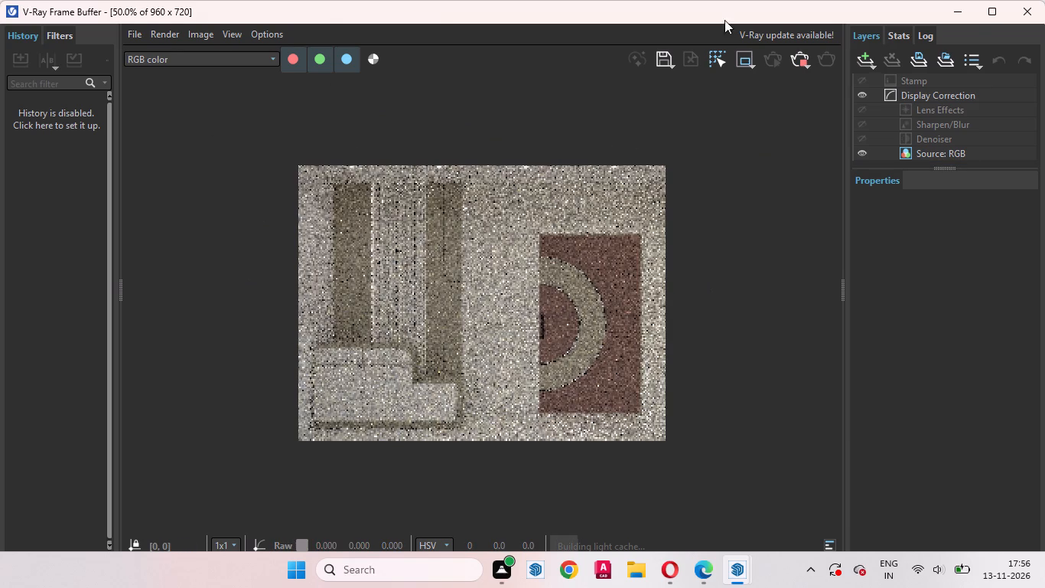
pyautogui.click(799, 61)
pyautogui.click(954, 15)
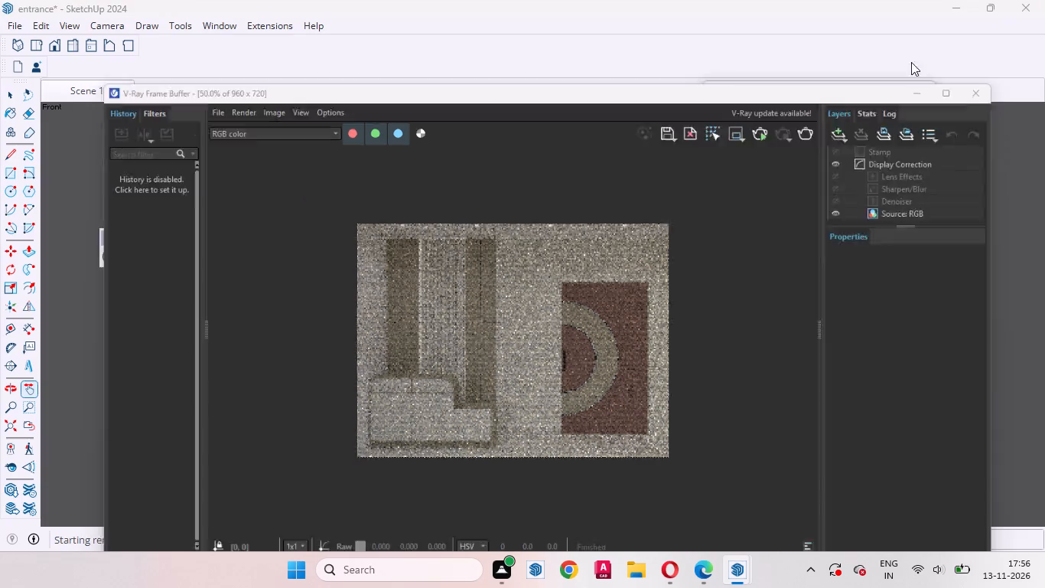
# Raise the V-Ray progressive render quality to High in the render settings.
pyautogui.moveTo(821, 397); pyautogui.dragTo(696, 283)
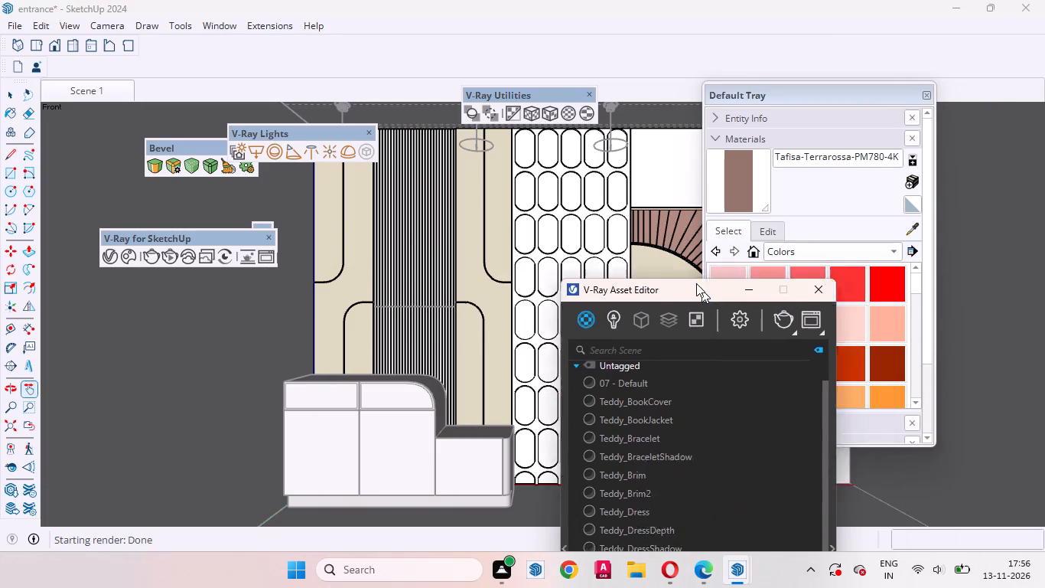
pyautogui.moveTo(696, 283); pyautogui.dragTo(634, 142)
pyautogui.click(546, 181)
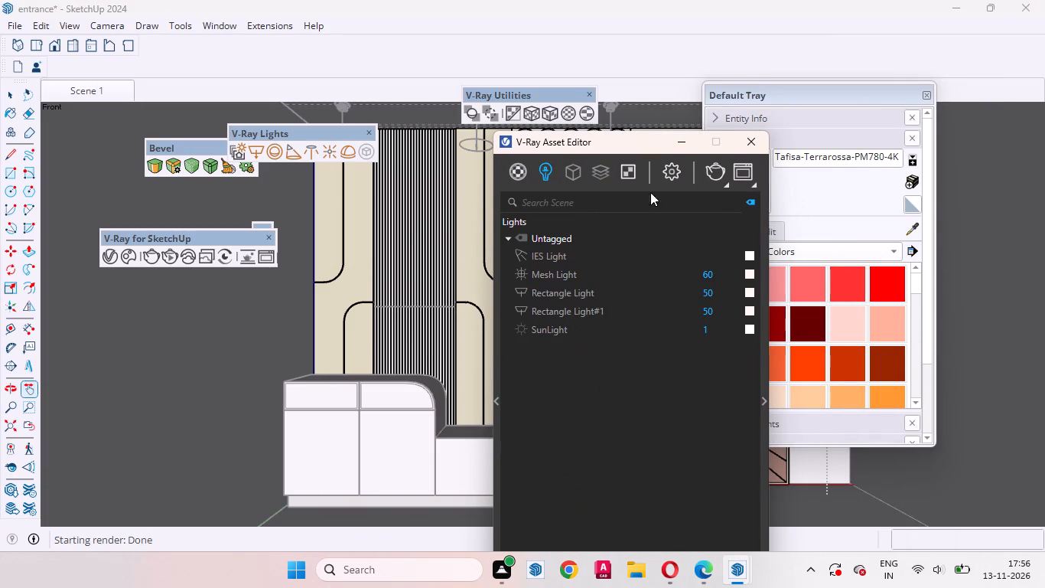
pyautogui.click(668, 174)
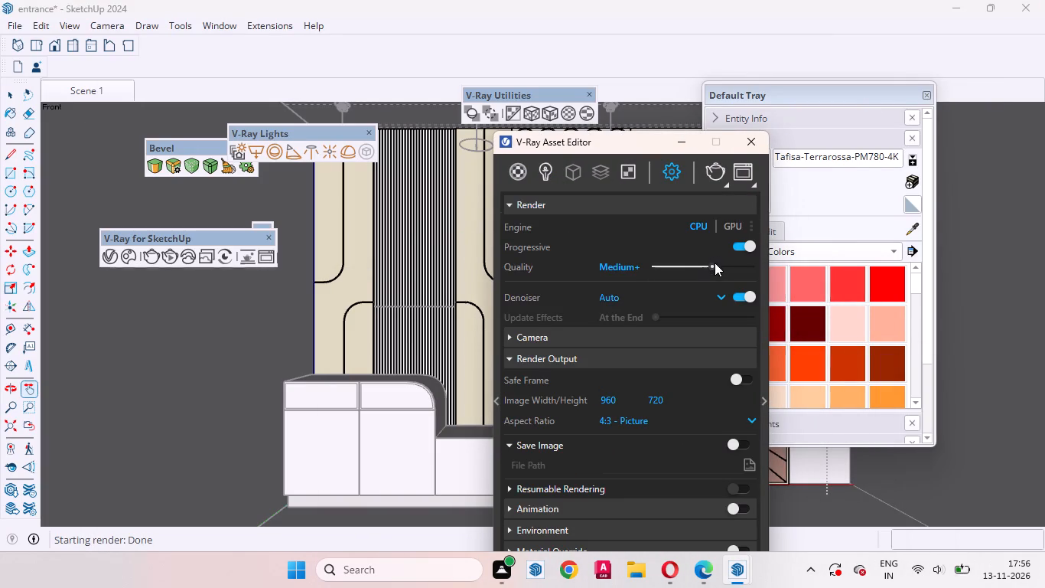
pyautogui.moveTo(712, 266); pyautogui.dragTo(720, 266)
pyautogui.click(714, 266)
pyautogui.moveTo(714, 264); pyautogui.dragTo(727, 266)
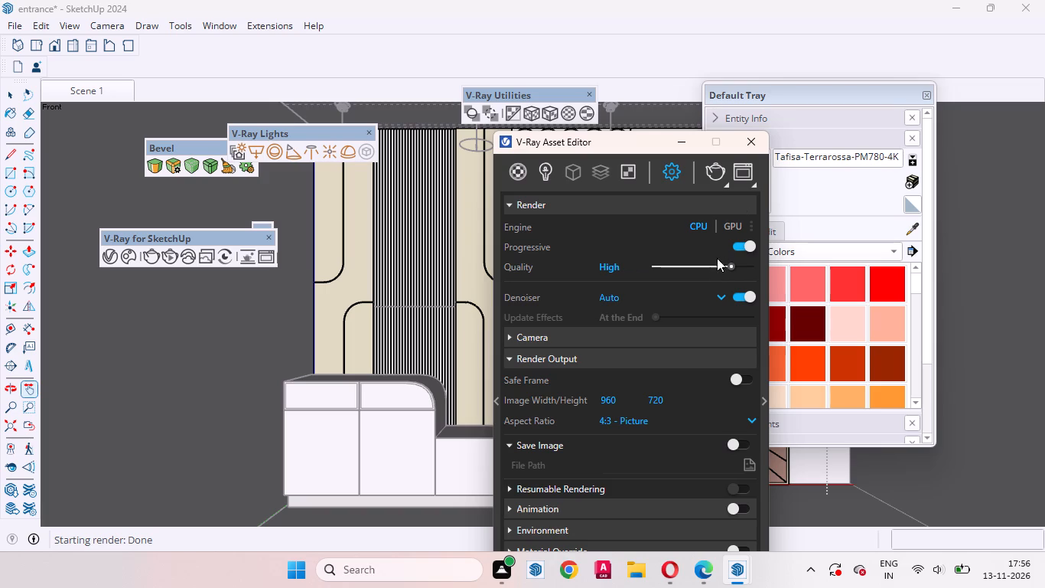
# Start a new V-Ray render of the framed entrance view.
pyautogui.click(715, 170)
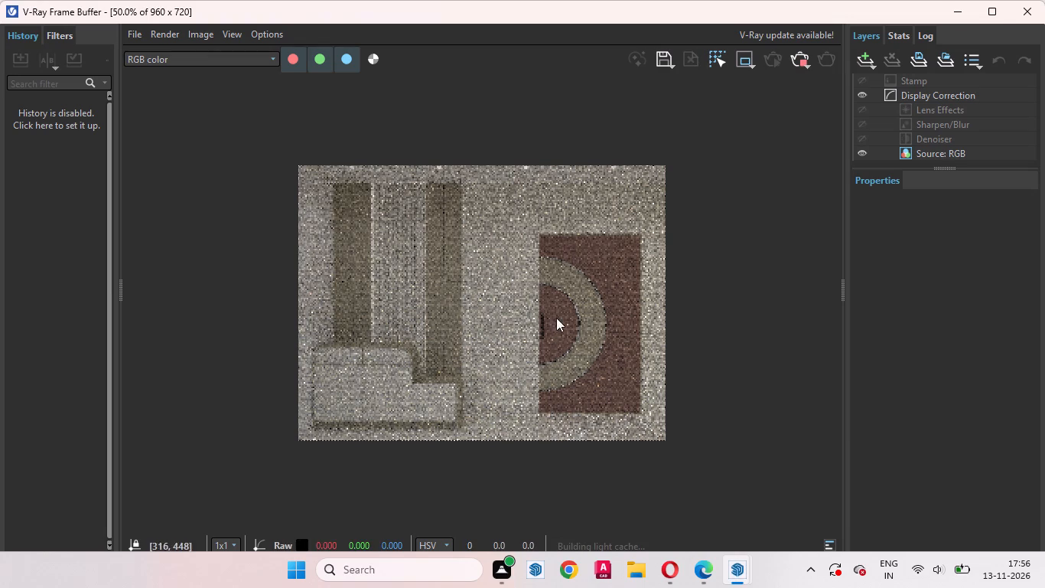
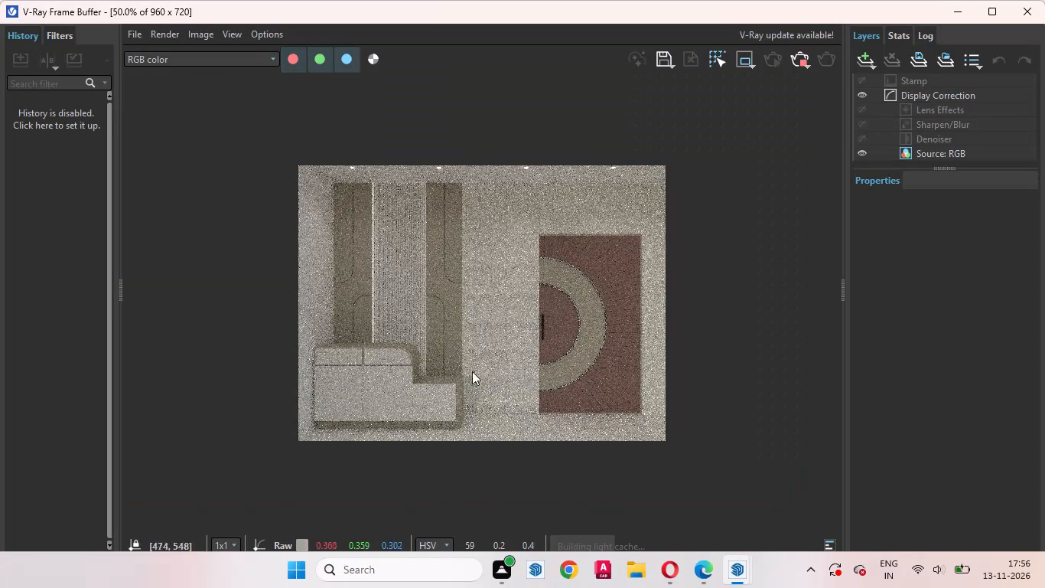
# Examine the in-progress front-view render of the entrance, checking the fluted wall panel, counter, patterned wall and semicircular door design.
pyautogui.scroll(1, 438, 364)
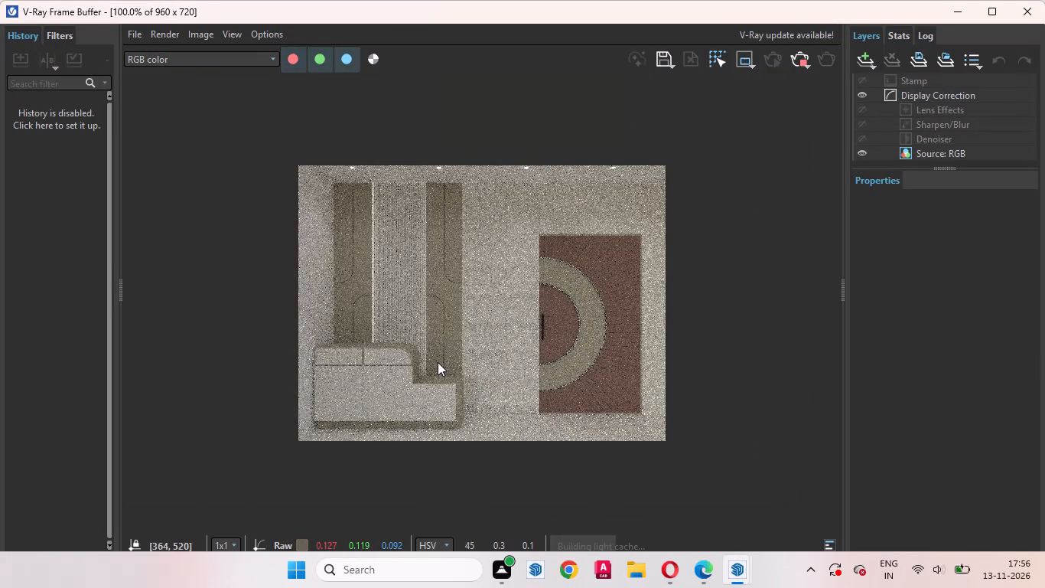
pyautogui.moveTo(575, 381); pyautogui.dragTo(597, 429, button='middle')
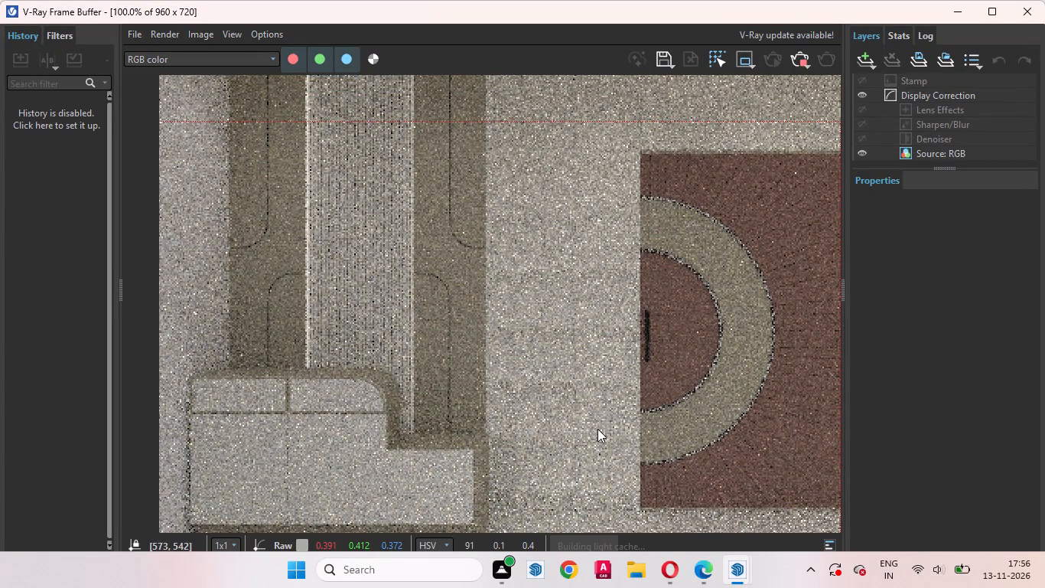
pyautogui.moveTo(597, 429); pyautogui.dragTo(594, 433, button='middle')
pyautogui.scroll(-1, 624, 340)
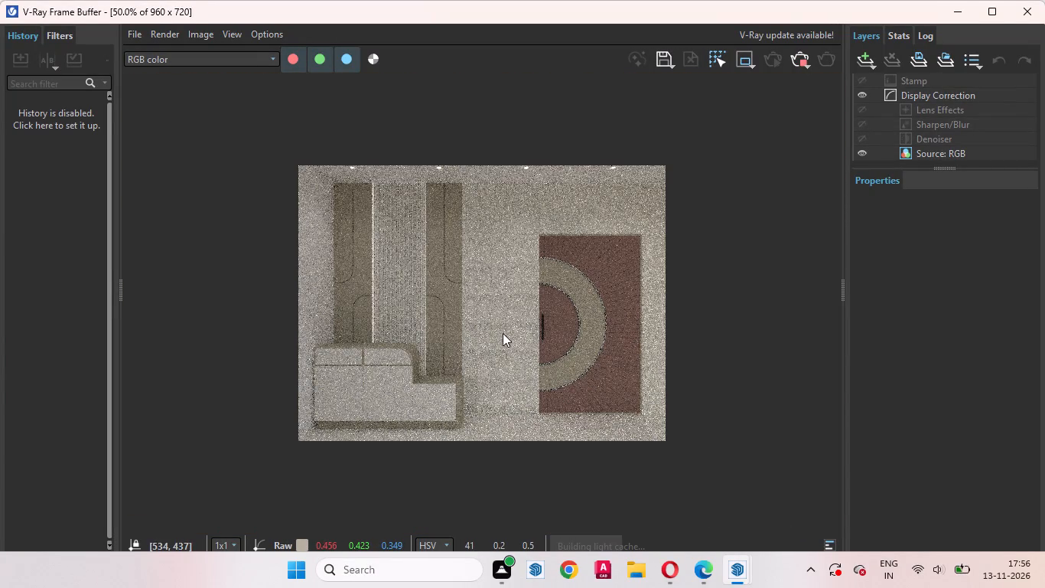
pyautogui.scroll(1, 503, 333)
pyautogui.scroll(-1, 581, 349)
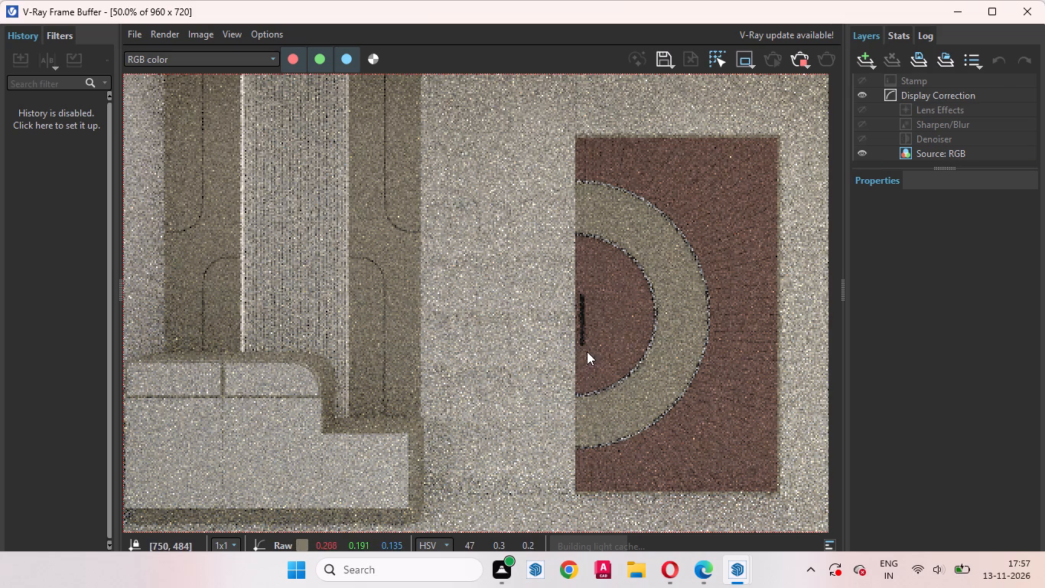
pyautogui.scroll(1, 470, 351)
pyautogui.scroll(-1, 573, 376)
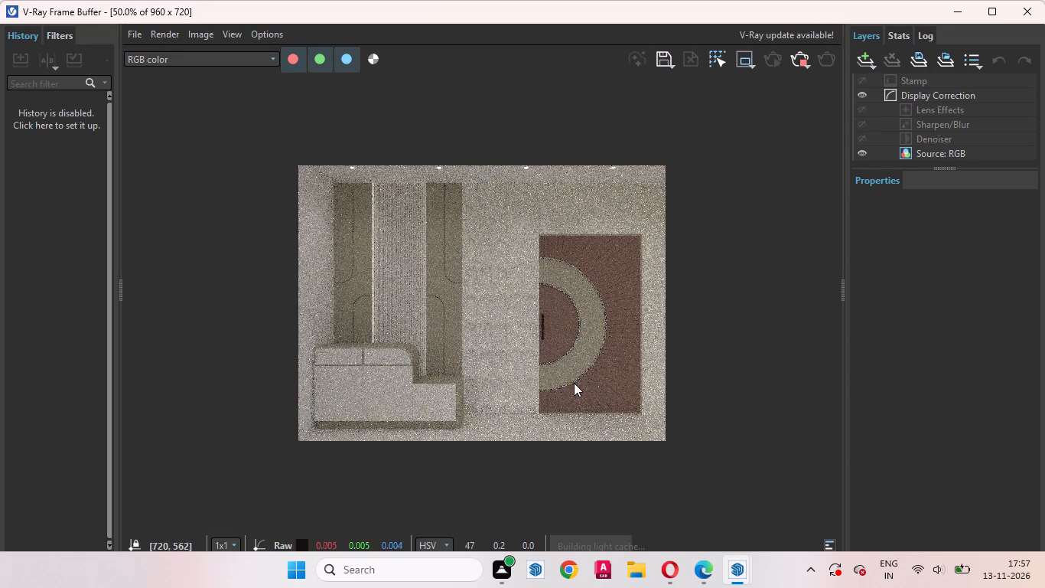
pyautogui.moveTo(484, 413); pyautogui.dragTo(629, 359, button='middle')
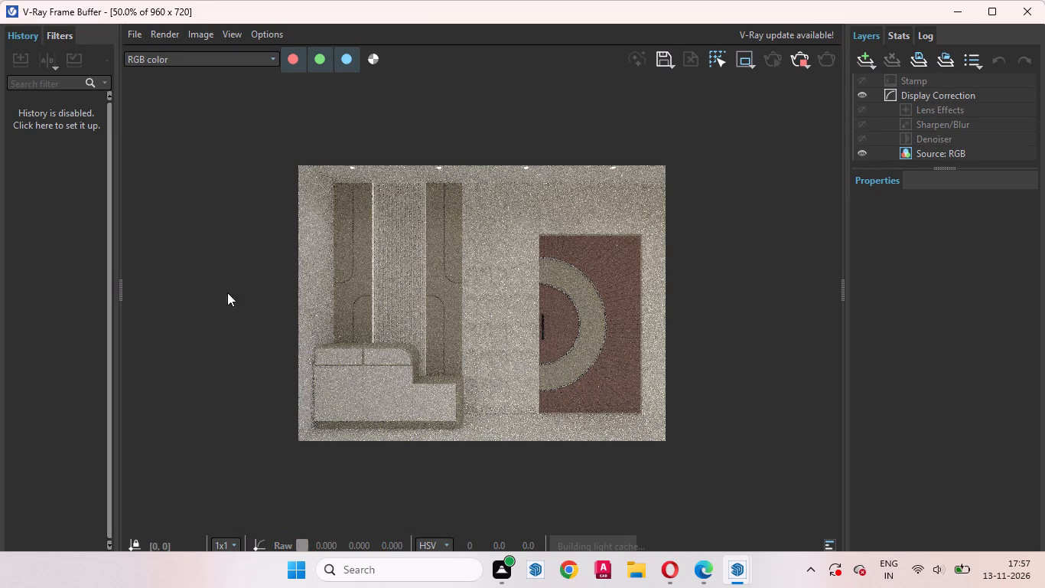
pyautogui.scroll(1, 343, 267)
pyautogui.moveTo(345, 304); pyautogui.dragTo(356, 263, button='middle')
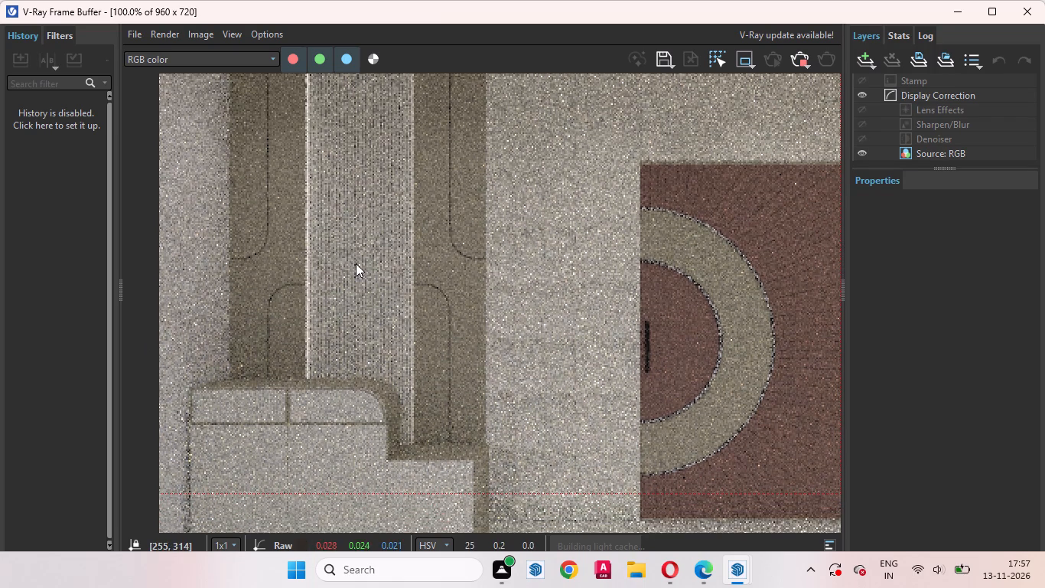
pyautogui.moveTo(356, 263); pyautogui.dragTo(359, 258, button='middle')
pyautogui.scroll(1, 253, 277)
pyautogui.scroll(-1, 361, 325)
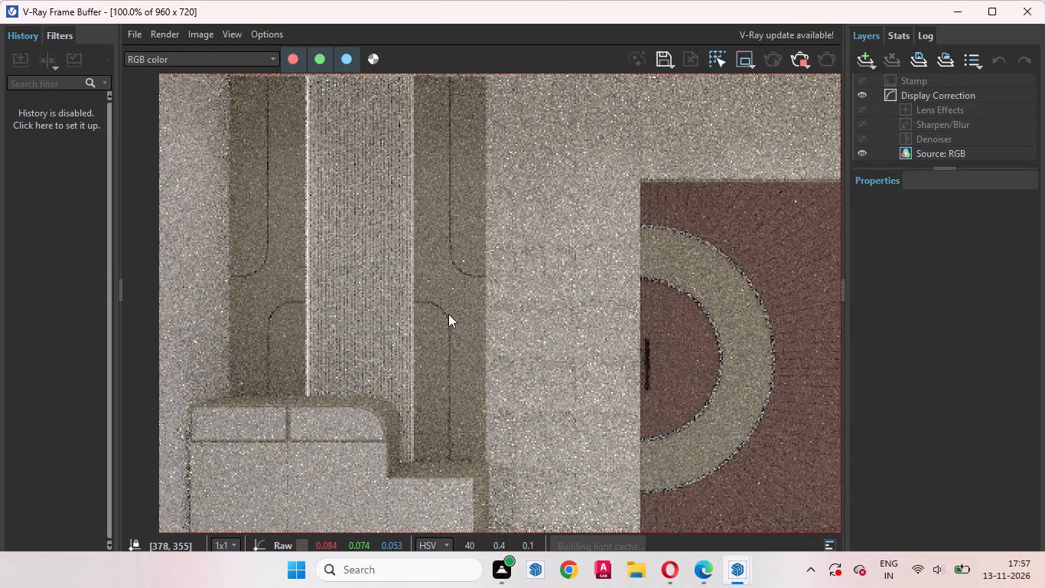
pyautogui.moveTo(448, 342); pyautogui.dragTo(400, 385, button='middle')
pyautogui.scroll(-2, 454, 238)
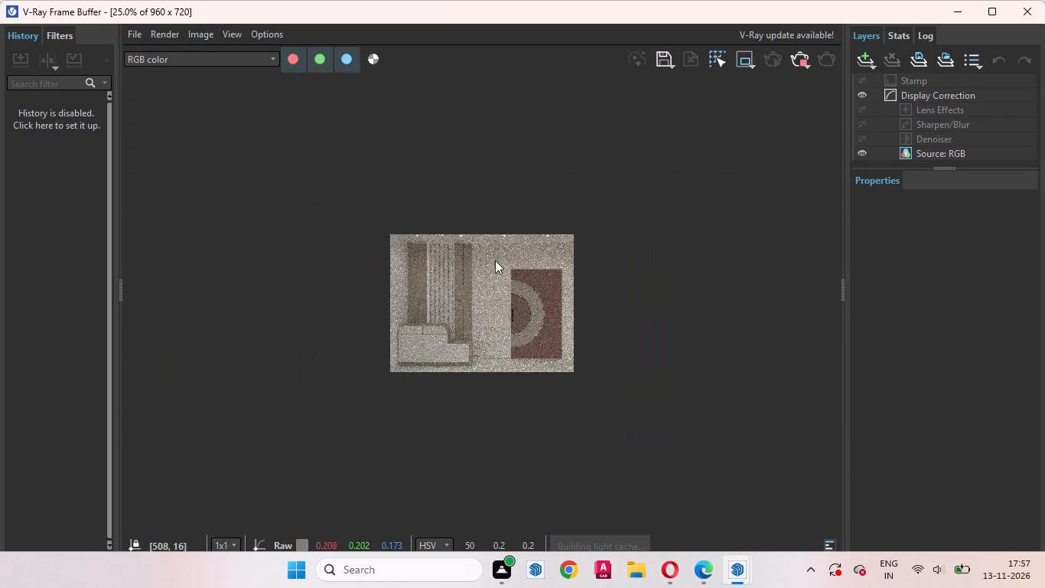
pyautogui.scroll(2, 435, 360)
pyautogui.scroll(1, 324, 275)
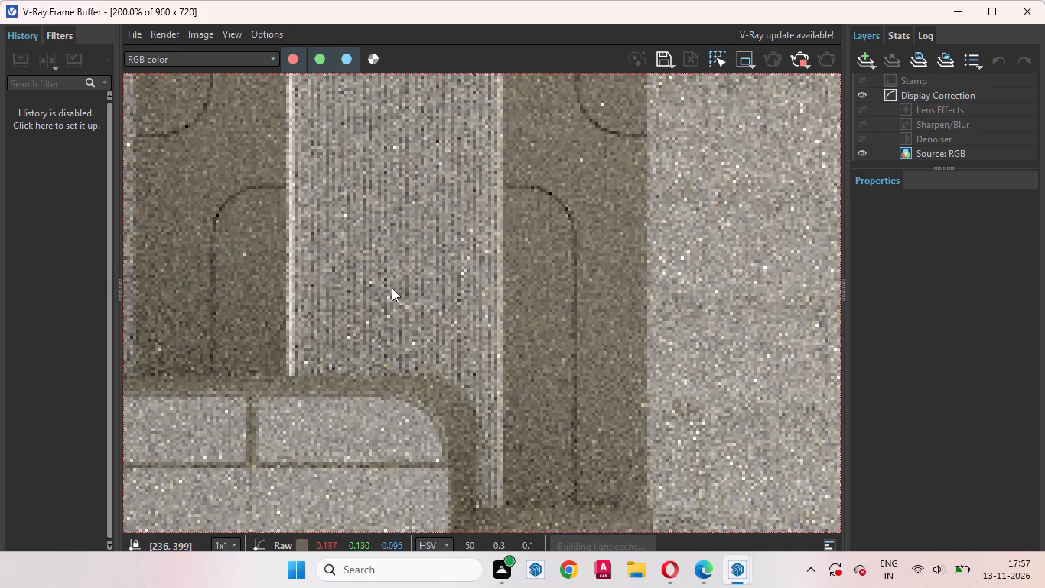
pyautogui.scroll(-1, 511, 283)
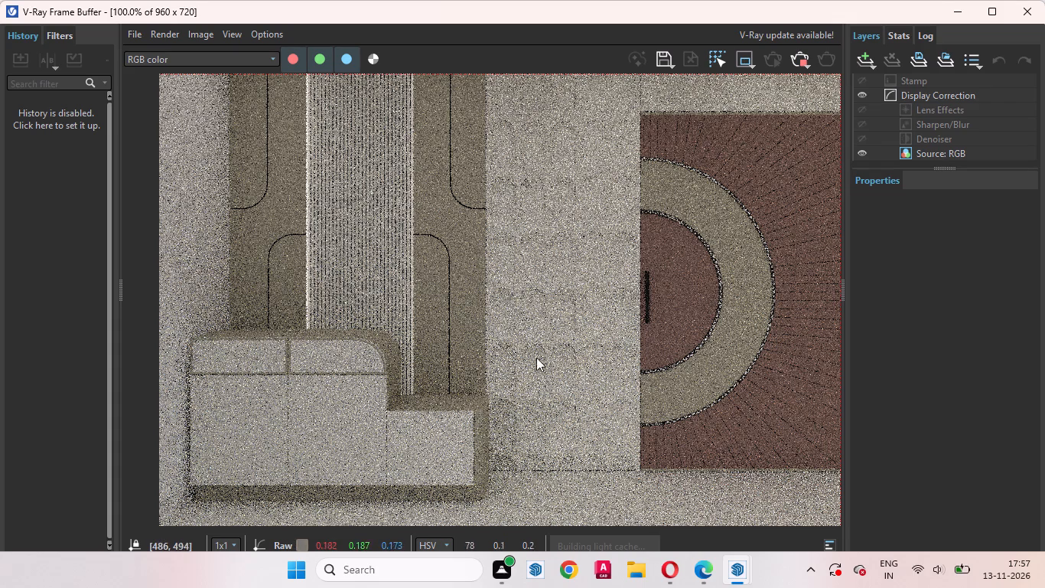
pyautogui.moveTo(449, 362); pyautogui.dragTo(496, 319, button='middle')
pyautogui.scroll(-1, 568, 384)
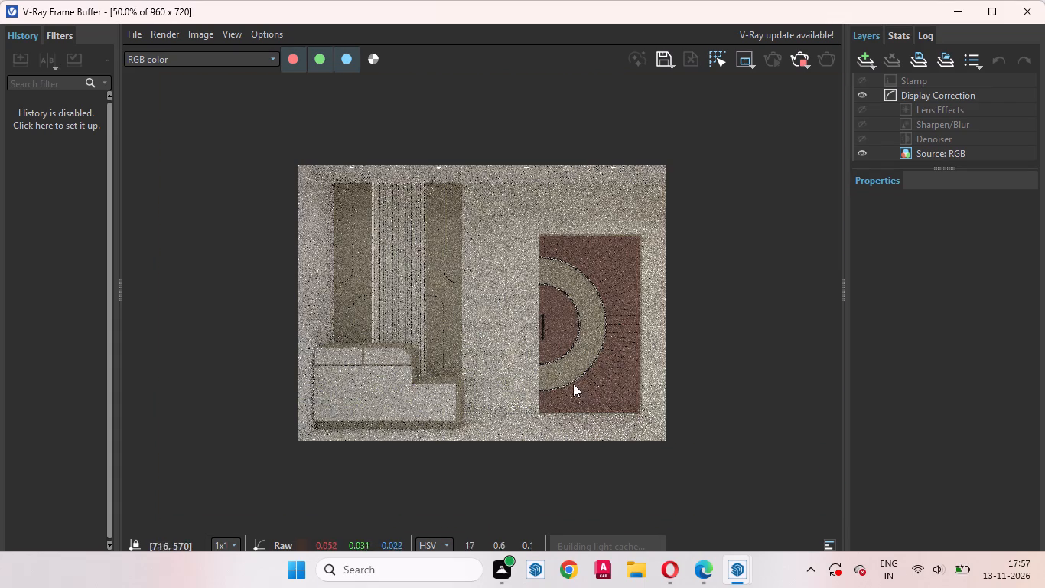
pyautogui.scroll(1, 457, 387)
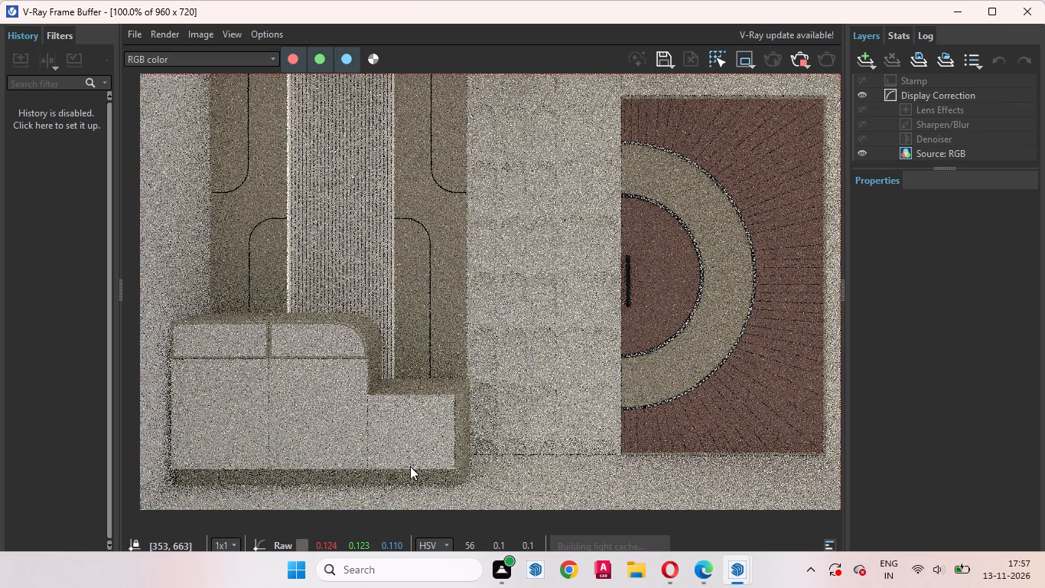
pyautogui.moveTo(405, 465); pyautogui.dragTo(397, 496, button='middle')
pyautogui.moveTo(562, 413); pyautogui.dragTo(557, 459, button='middle')
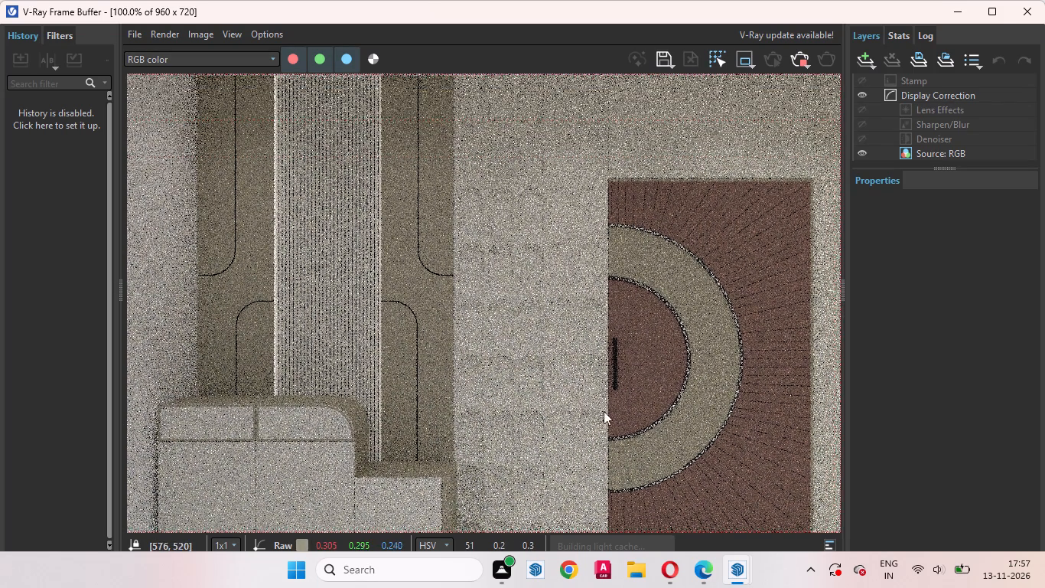
pyautogui.moveTo(648, 364); pyautogui.dragTo(540, 436, button='middle')
pyautogui.scroll(-1, 743, 268)
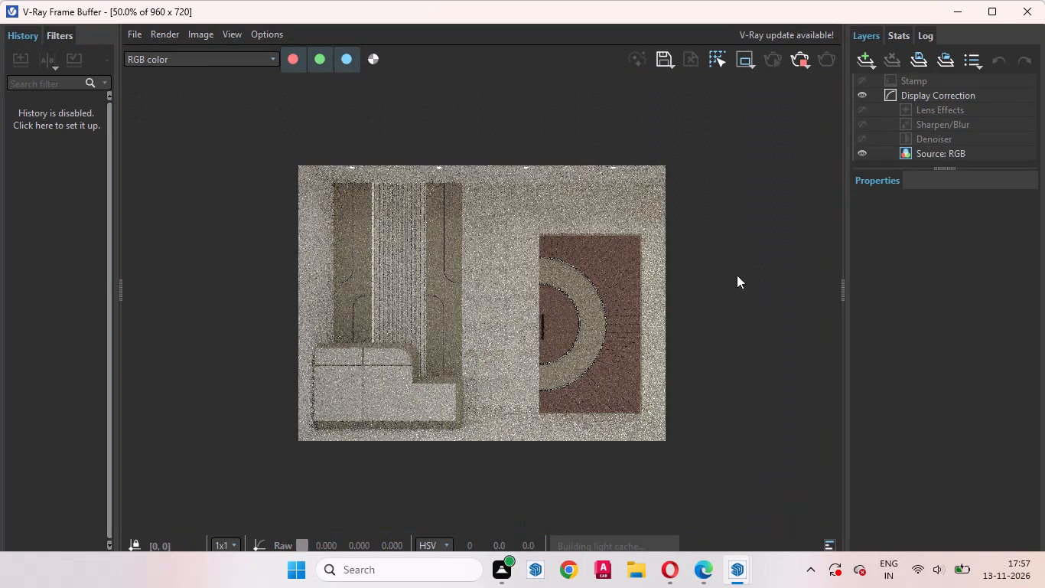
# Return from the render window to the SketchUp model and bring up the V-Ray Asset Editor's render settings.
pyautogui.click(959, 16)
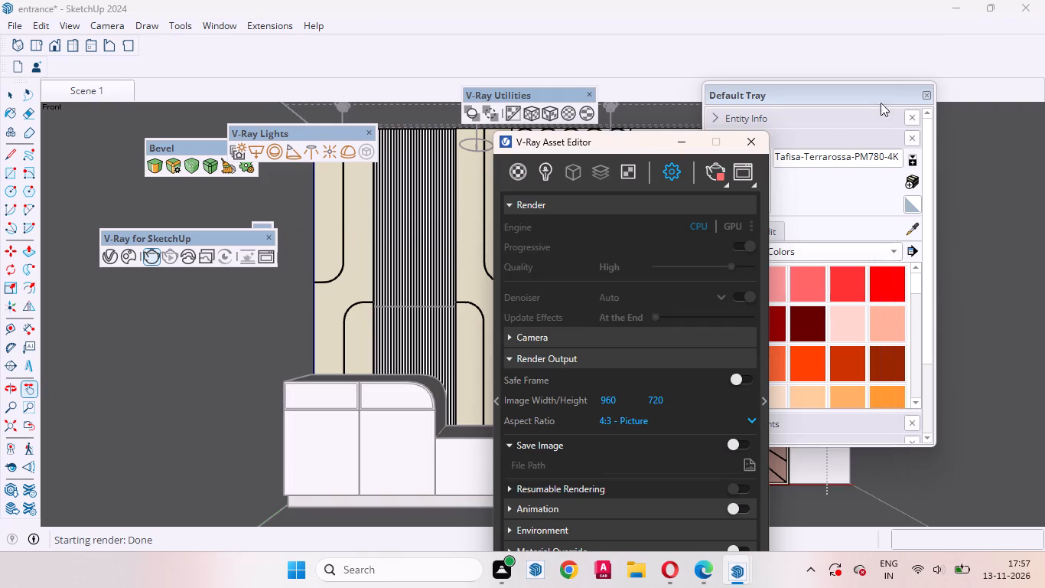
pyautogui.click(685, 147)
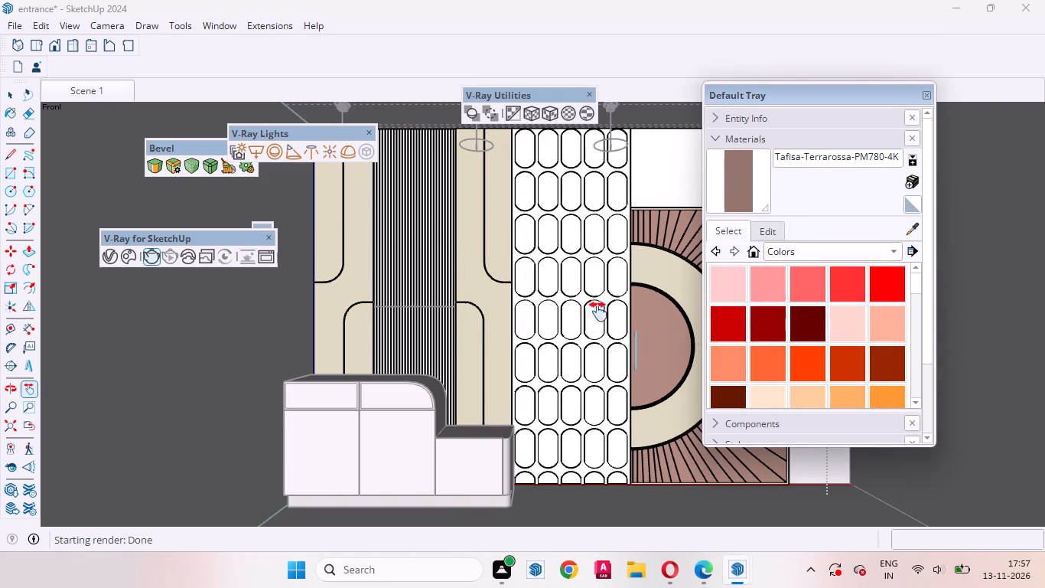
pyautogui.click(6, 97)
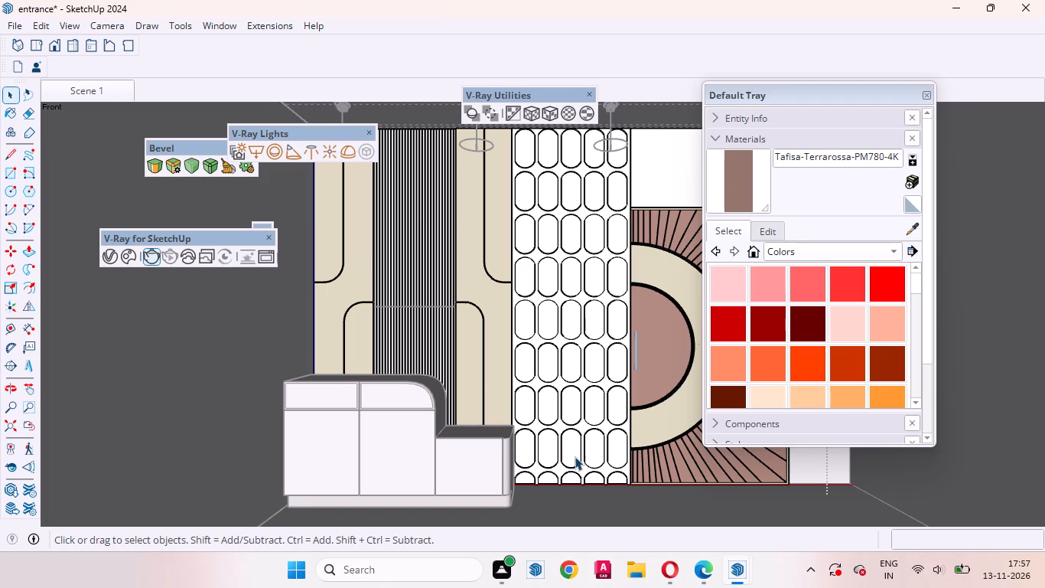
pyautogui.click(113, 259)
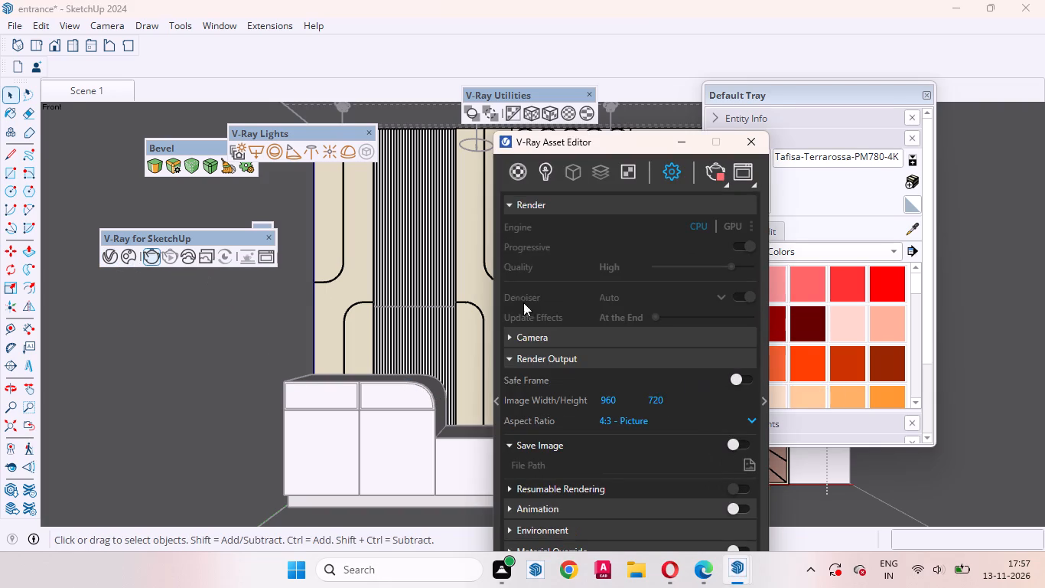
pyautogui.click(403, 339)
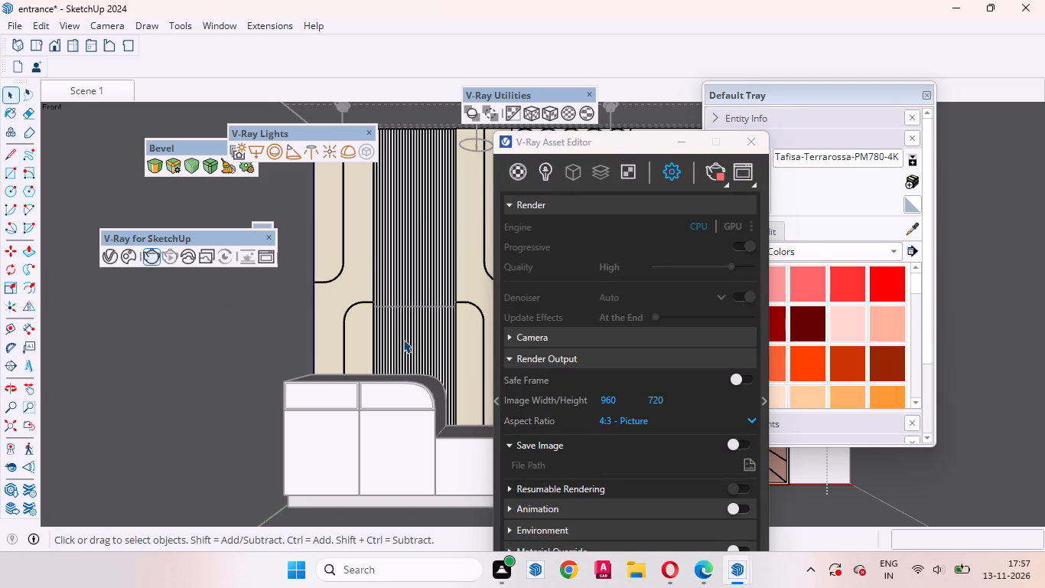
# Look over the whole room model and return to the saved Scene 1 view.
pyautogui.click(356, 442)
pyautogui.scroll(-10, 397, 411)
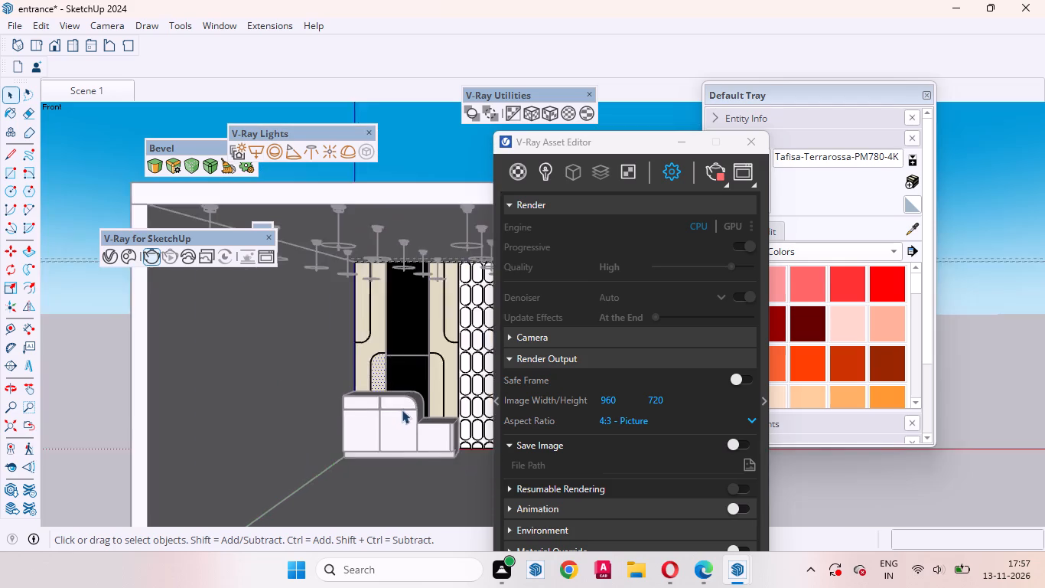
pyautogui.scroll(-2, 402, 410)
pyautogui.click(218, 430)
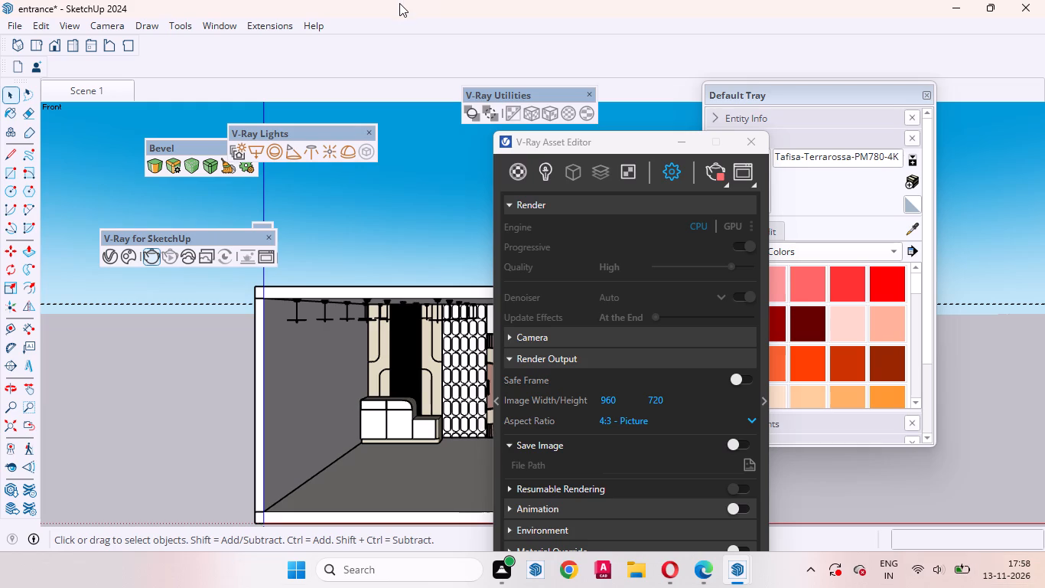
pyautogui.click(92, 100)
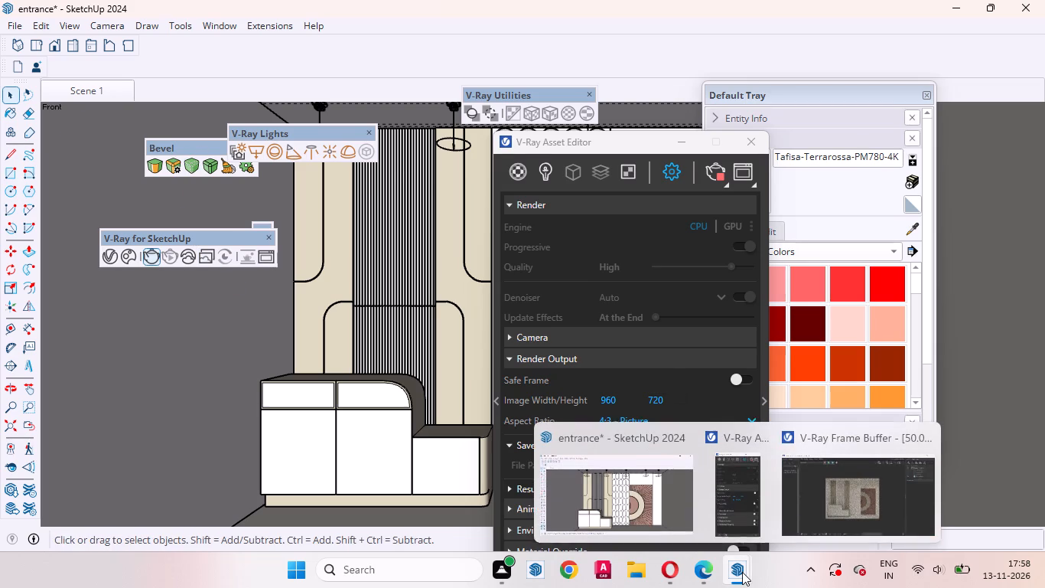
# Reopen the V-Ray Frame Buffer and inspect the refining render, especially the arched wall tiles, door semicircle, fluted panel and counter.
pyautogui.click(823, 491)
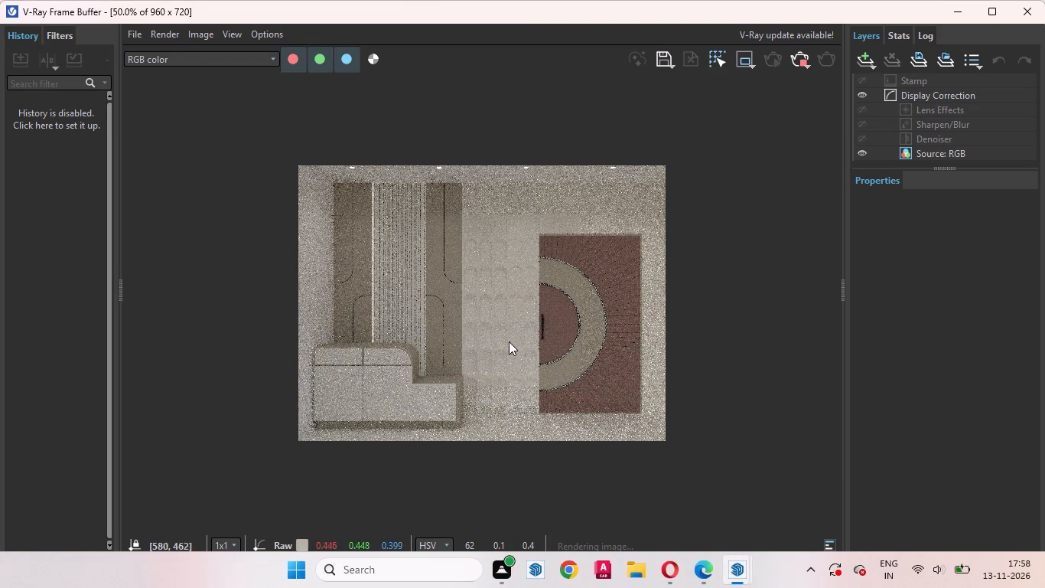
pyautogui.scroll(1, 504, 341)
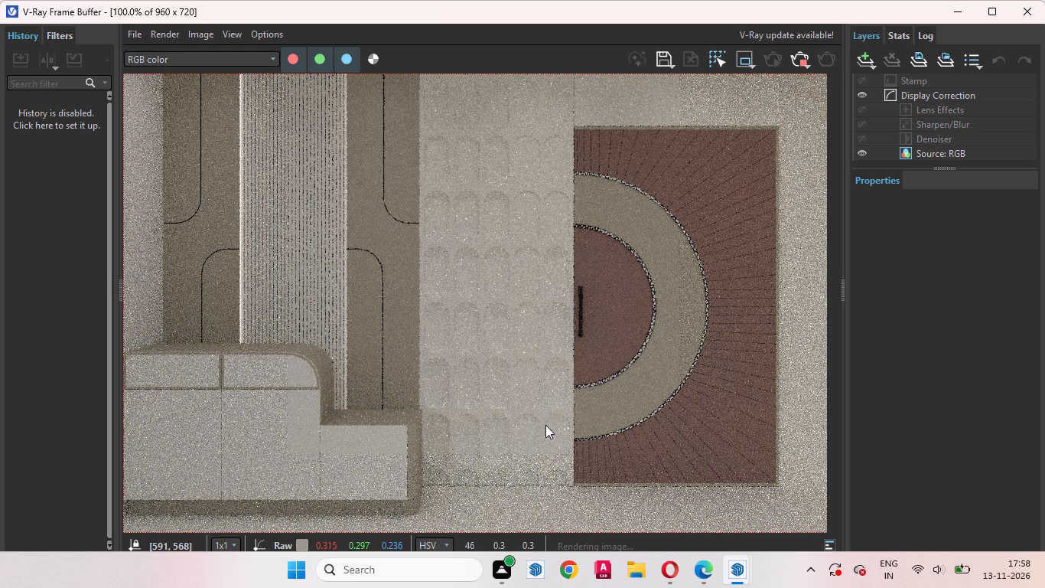
pyautogui.scroll(-1, 396, 322)
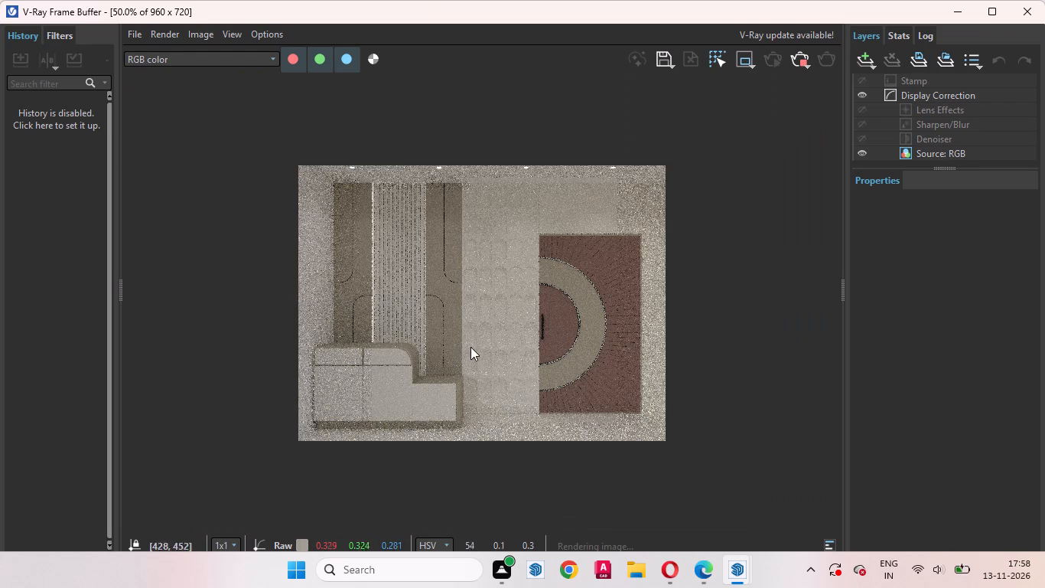
pyautogui.scroll(1, 475, 352)
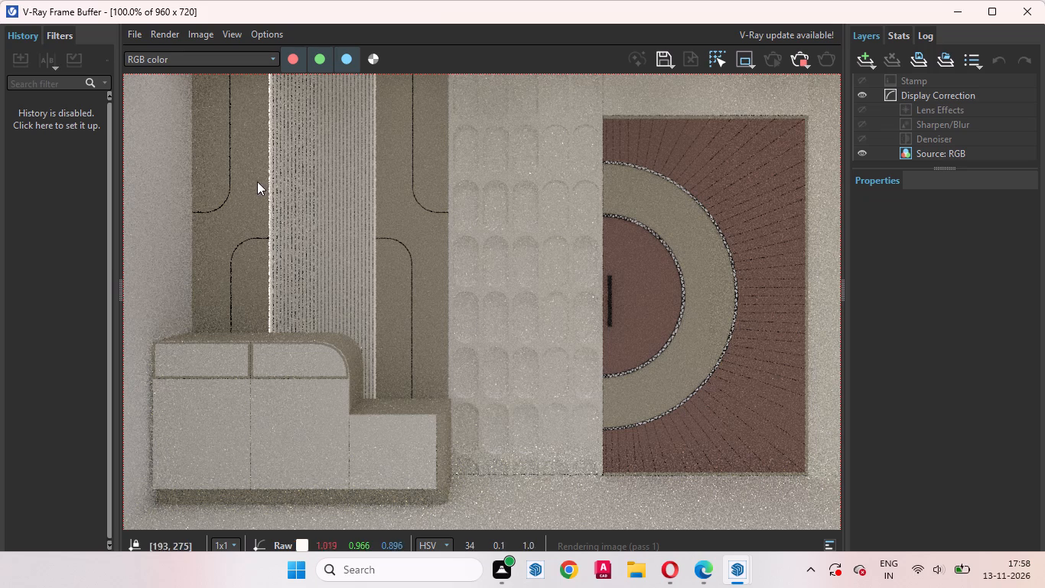
pyautogui.scroll(-1, 611, 445)
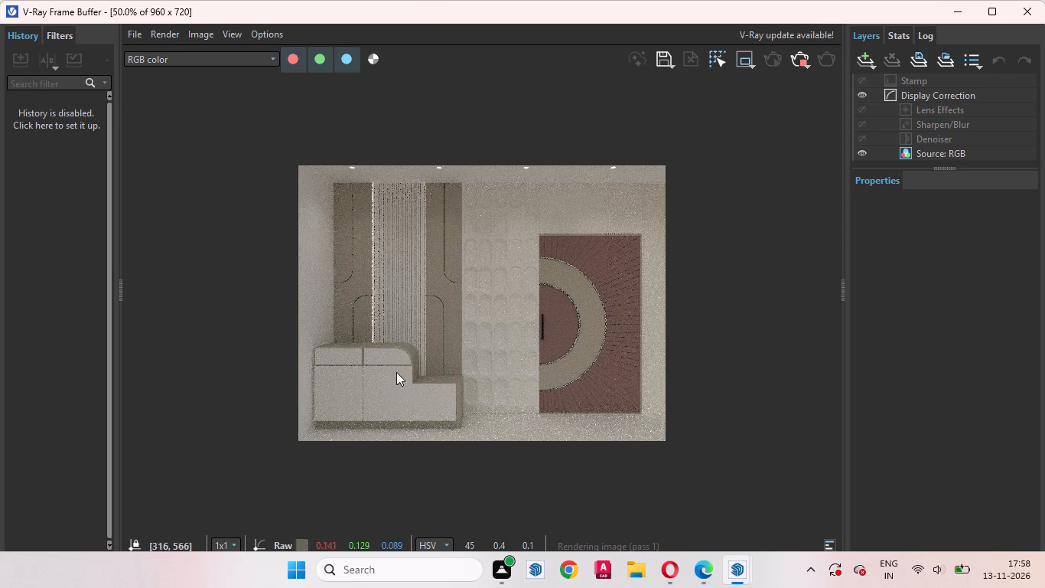
pyautogui.scroll(1, 389, 343)
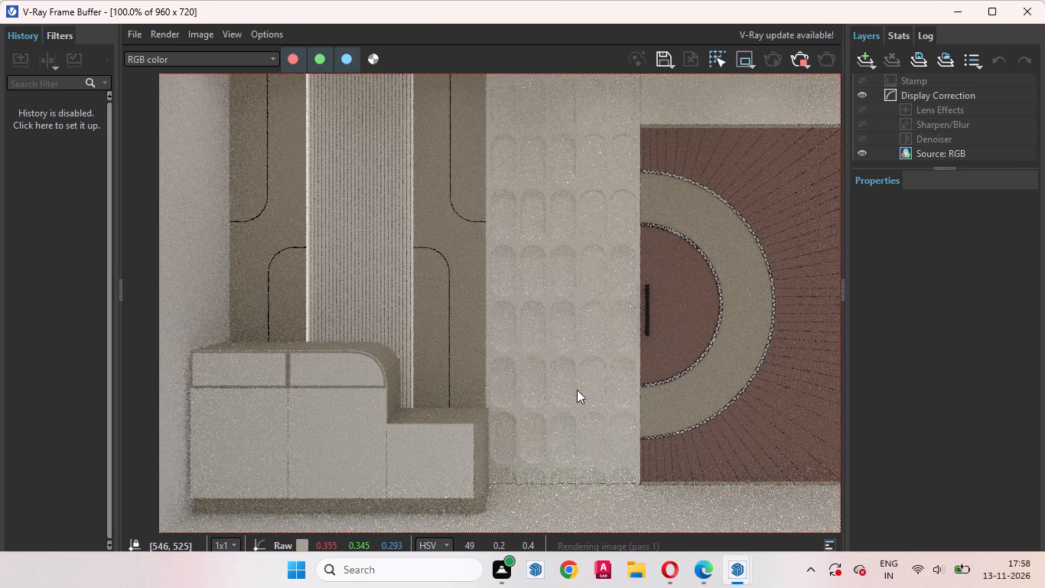
pyautogui.scroll(-1, 577, 390)
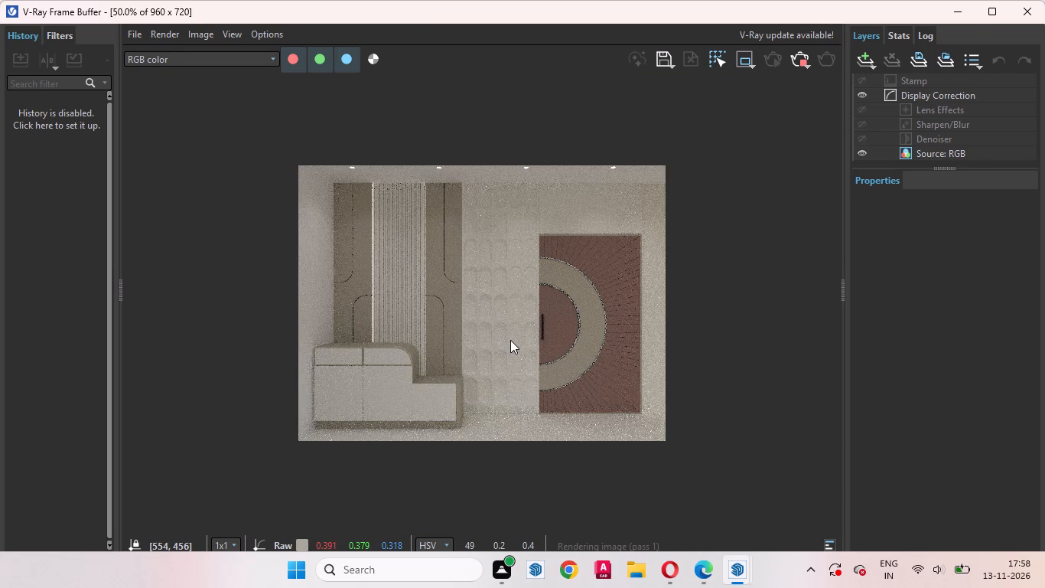
pyautogui.scroll(1, 510, 340)
pyautogui.scroll(-1, 559, 374)
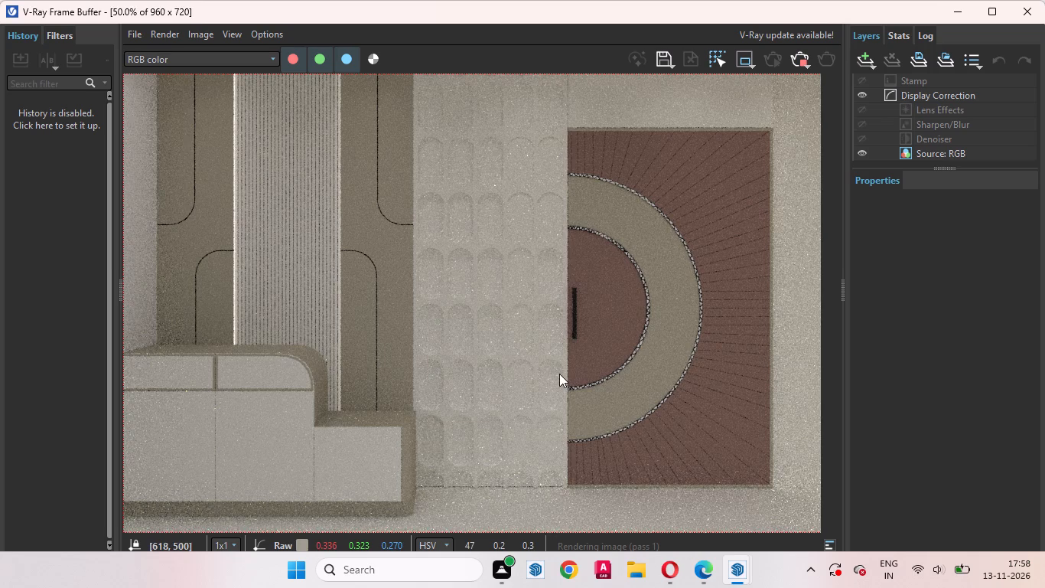
pyautogui.scroll(1, 636, 340)
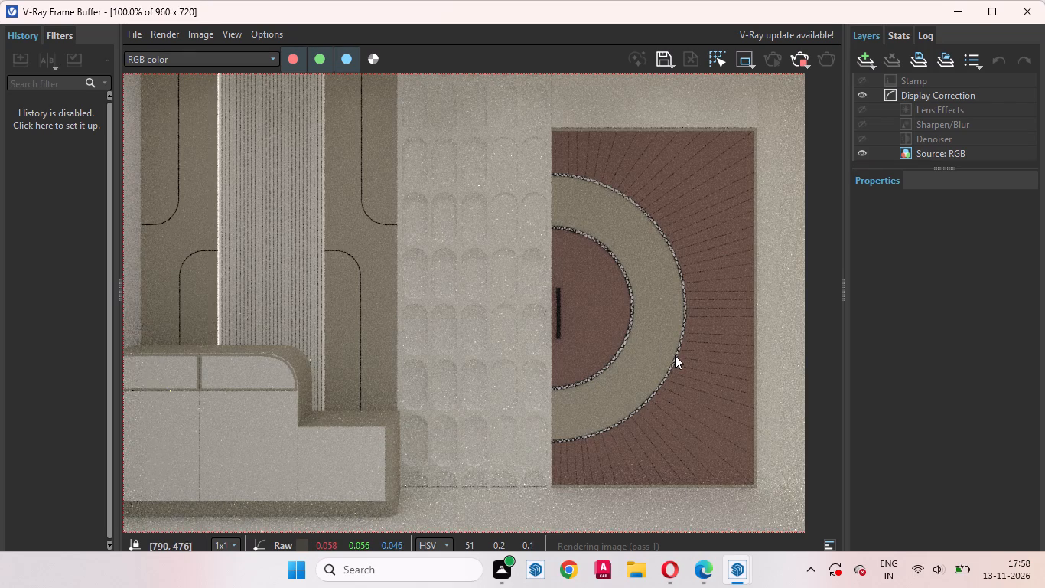
pyautogui.scroll(1, 672, 361)
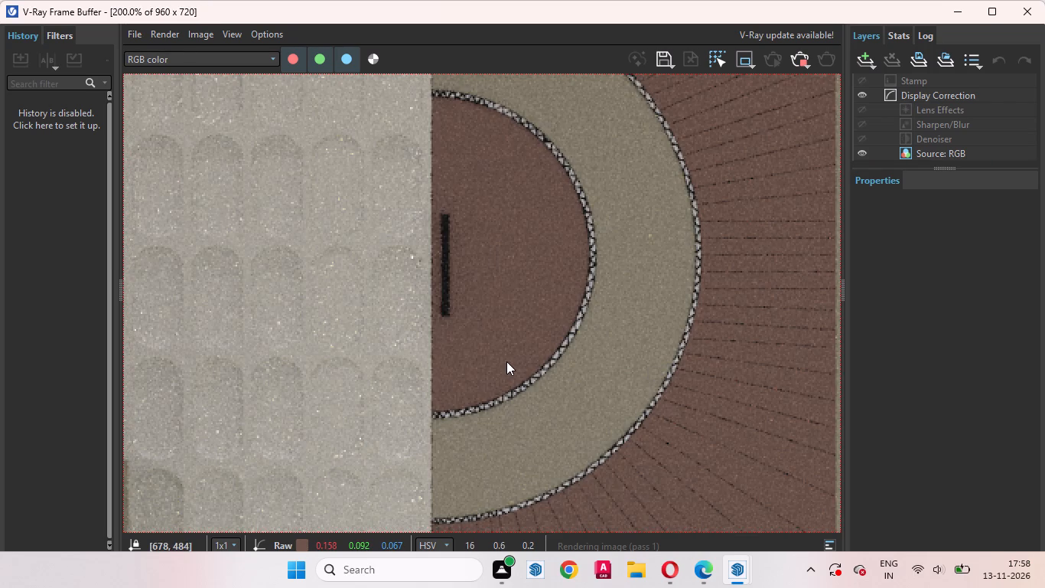
pyautogui.moveTo(515, 358); pyautogui.dragTo(563, 363, button='middle')
pyautogui.scroll(-1, 574, 376)
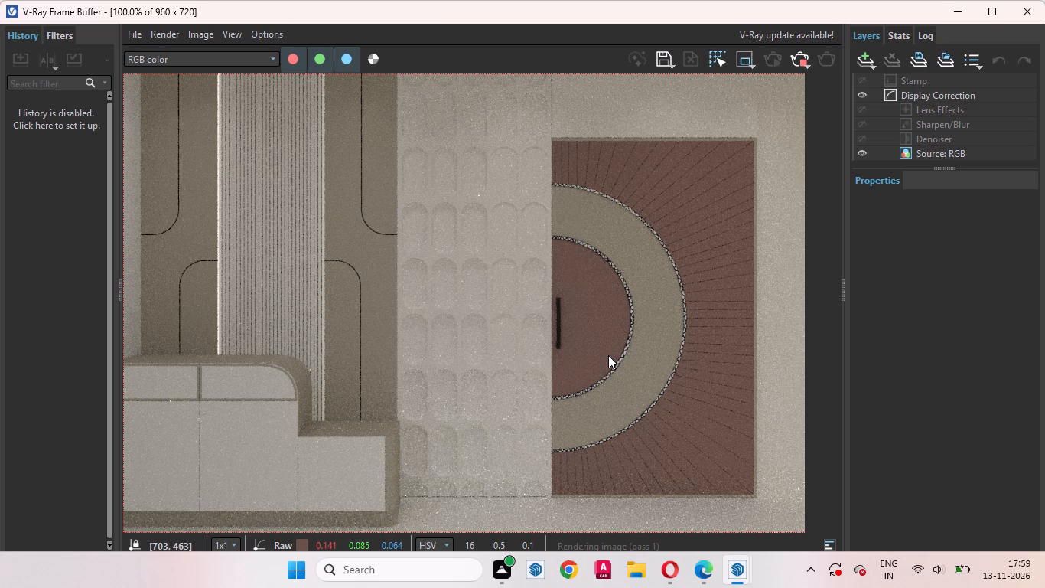
pyautogui.scroll(1, 608, 355)
pyautogui.scroll(-1, 643, 371)
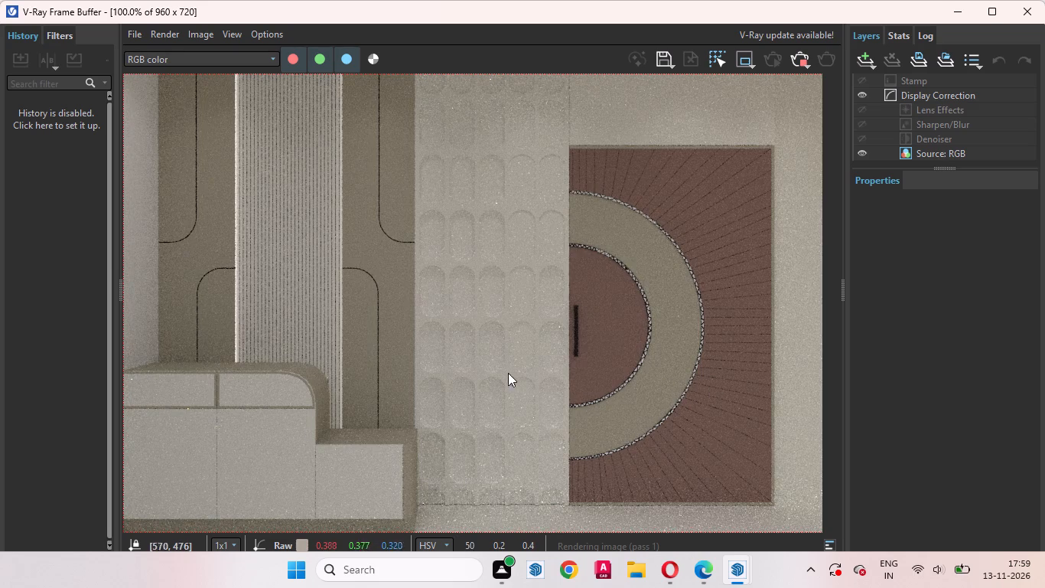
# Inspect the early, grainy front-view render up close and as a whole, covering the arched wall tiles, door semicircle, fluted panel and counter.
pyautogui.scroll(-1, 558, 442)
pyautogui.scroll(1, 487, 204)
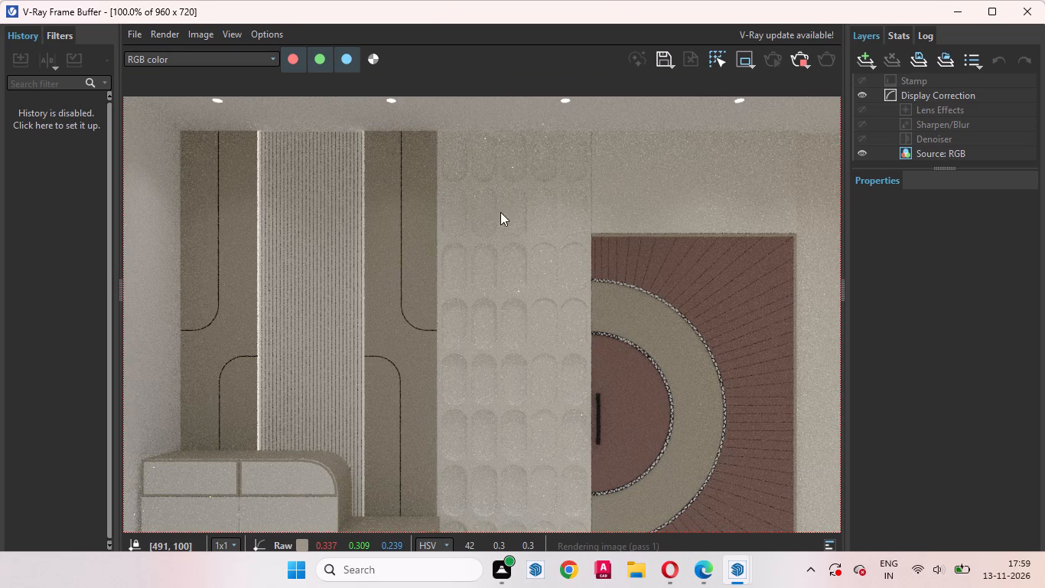
pyautogui.moveTo(538, 262); pyautogui.dragTo(445, 295, button='middle')
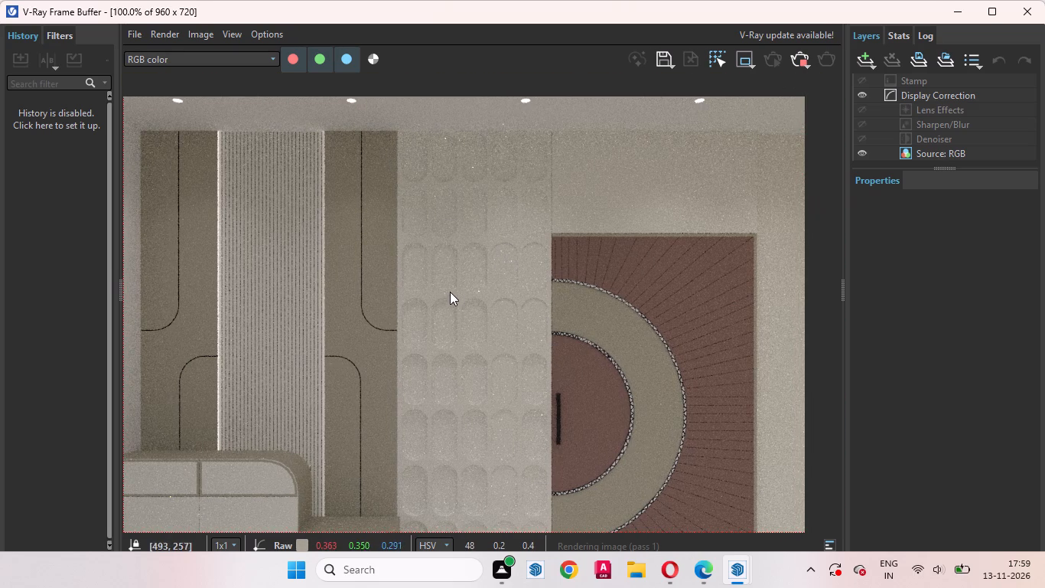
pyautogui.scroll(-2, 523, 298)
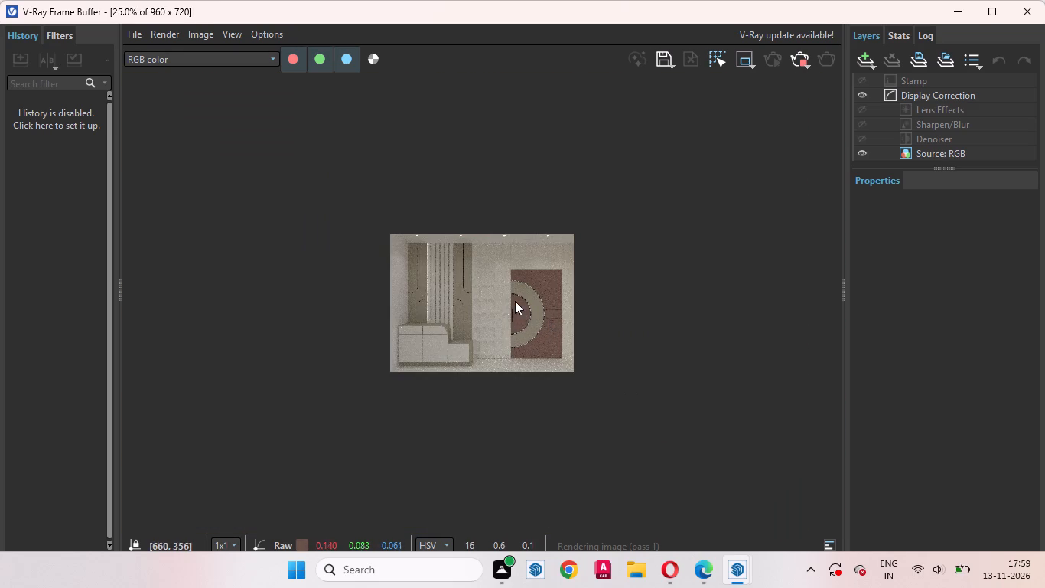
pyautogui.scroll(2, 515, 301)
pyautogui.scroll(1, 605, 305)
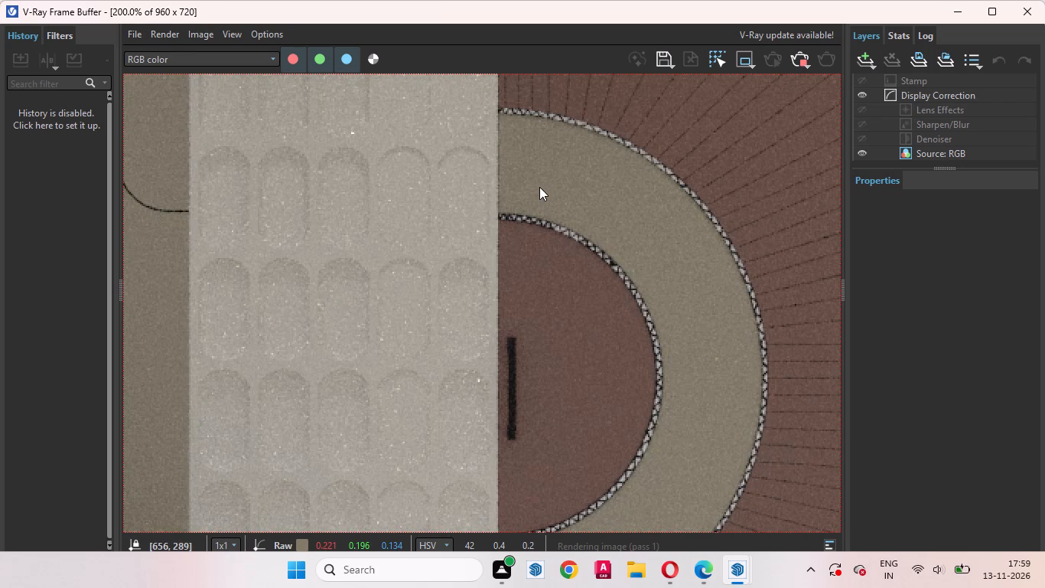
pyautogui.scroll(-1, 476, 254)
pyautogui.scroll(-1, 646, 349)
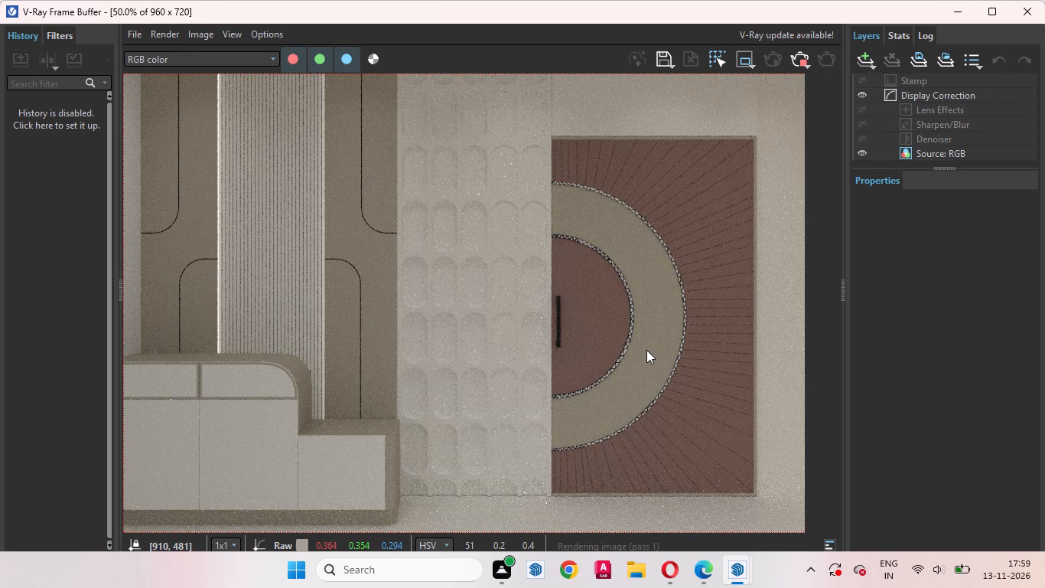
pyautogui.scroll(1, 532, 285)
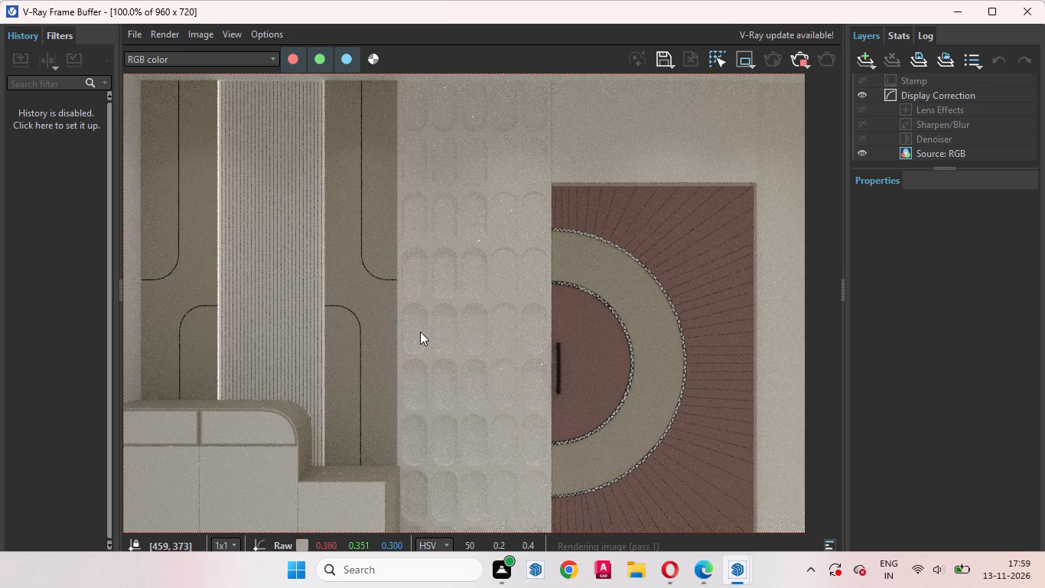
pyautogui.moveTo(455, 327); pyautogui.dragTo(515, 305, button='middle')
pyautogui.scroll(-1, 474, 374)
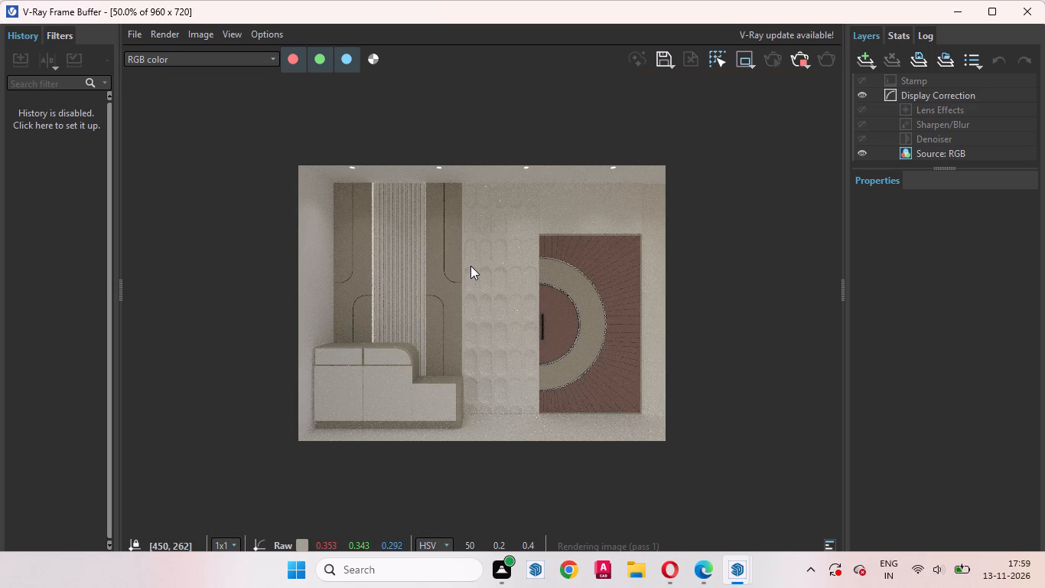
pyautogui.scroll(1, 470, 266)
pyautogui.scroll(-1, 470, 266)
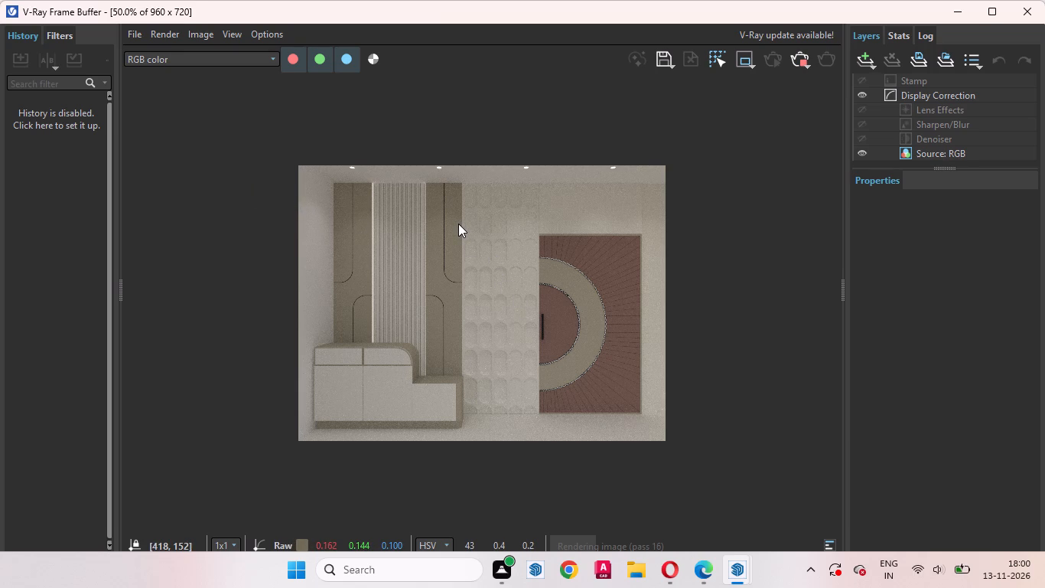
# Check the refining render again, comparing the full composition with closer views of the ceiling spotlights, grooved panels, arched tiles and door.
pyautogui.scroll(1, 458, 224)
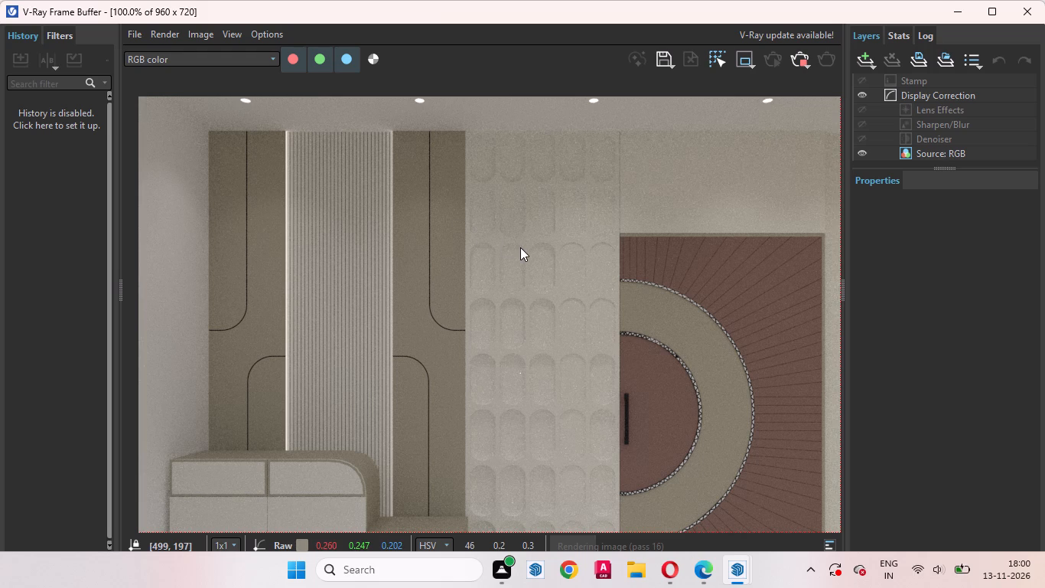
pyautogui.scroll(-1, 520, 247)
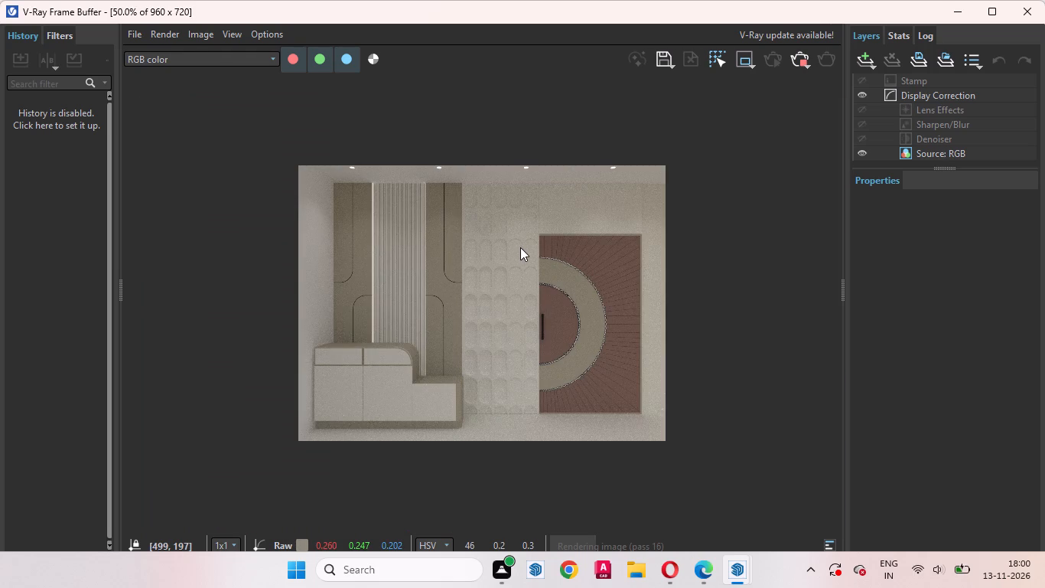
pyautogui.scroll(-1, 520, 247)
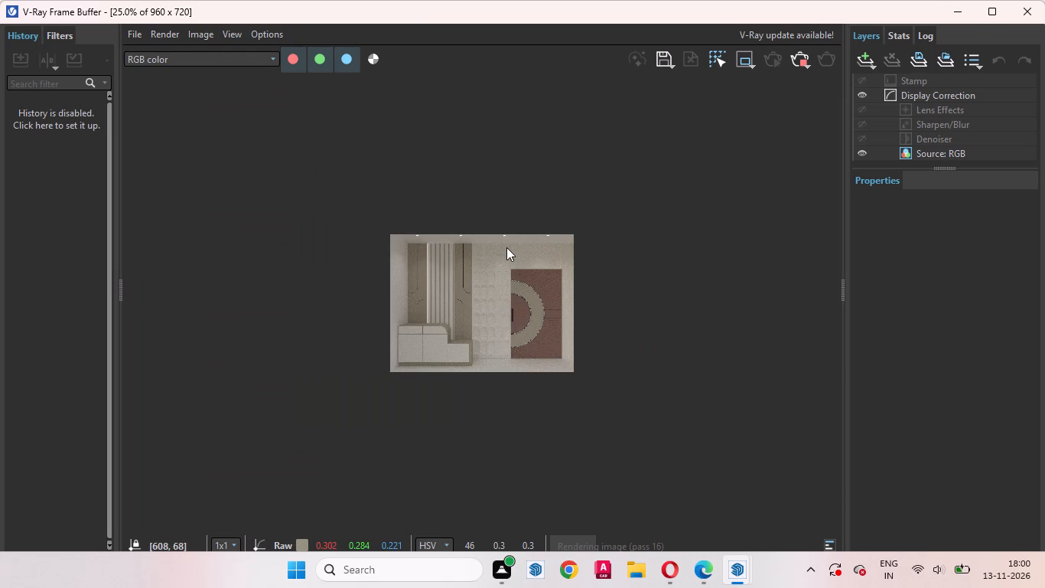
pyautogui.scroll(1, 506, 248)
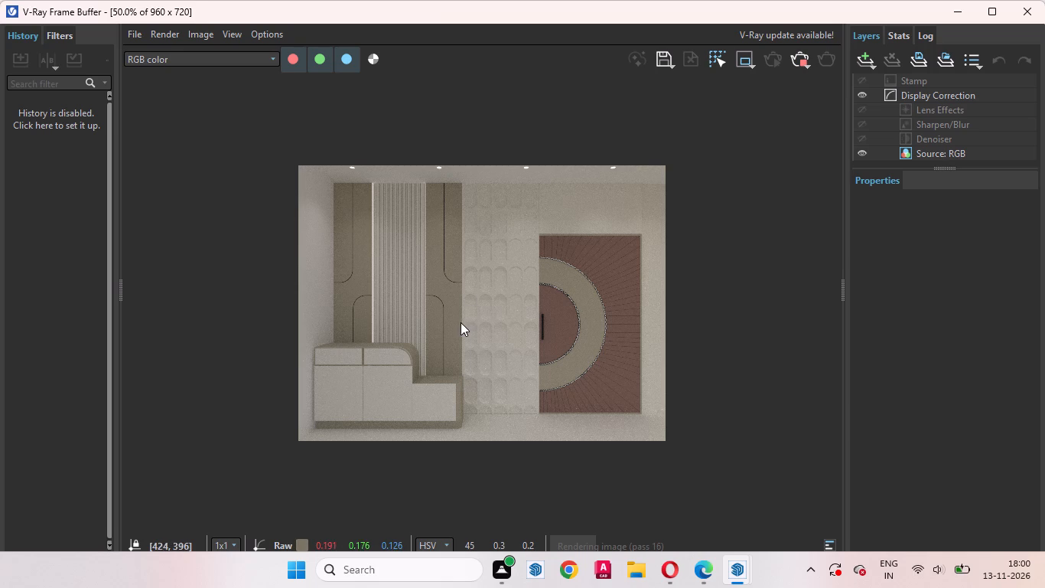
pyautogui.scroll(1, 478, 337)
pyautogui.scroll(-1, 529, 372)
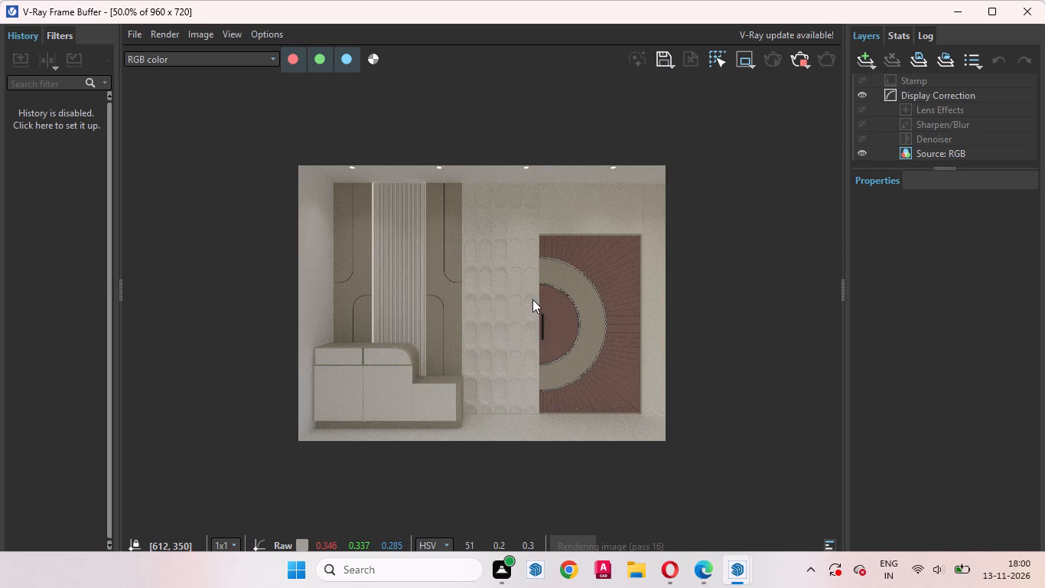
pyautogui.scroll(1, 532, 299)
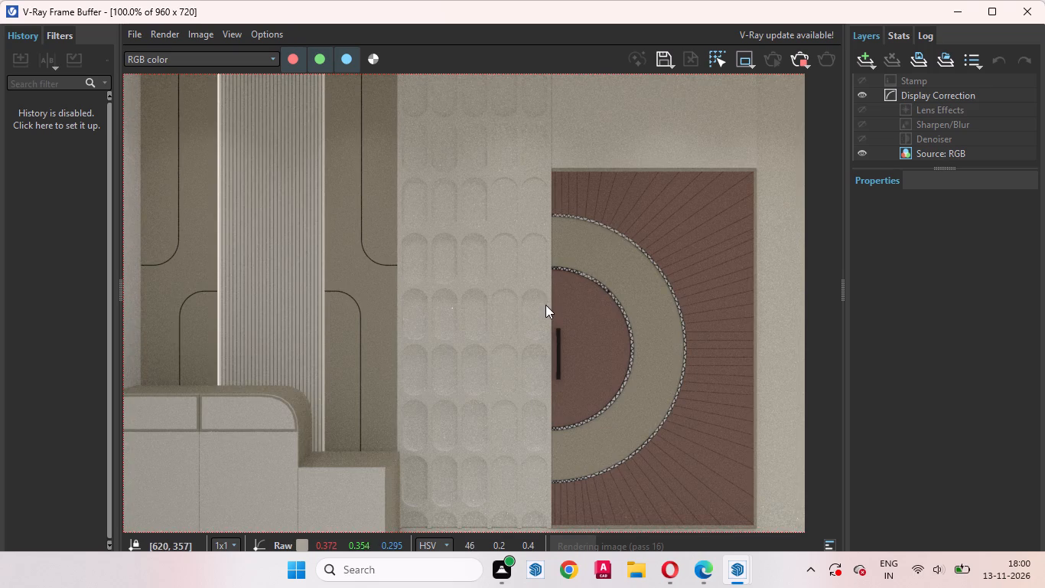
pyautogui.scroll(-1, 549, 306)
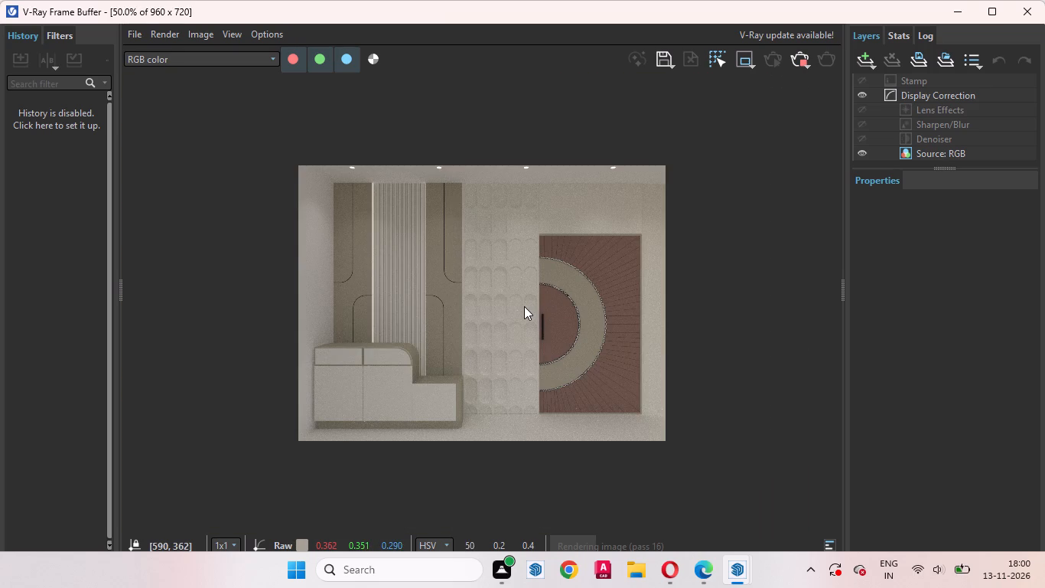
pyautogui.scroll(1, 524, 306)
pyautogui.moveTo(481, 310); pyautogui.dragTo(591, 381, button='middle')
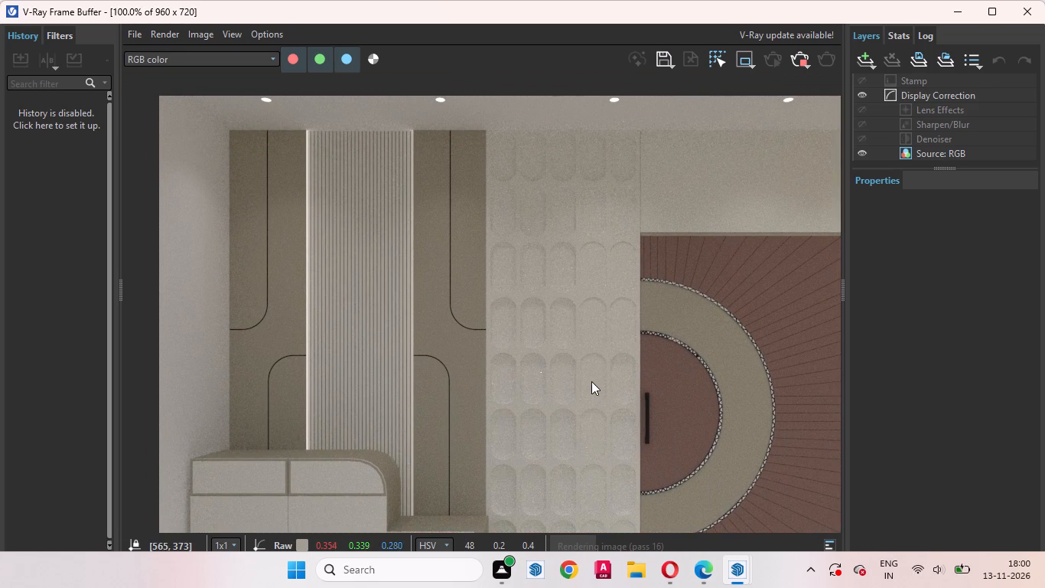
pyautogui.moveTo(591, 369); pyautogui.dragTo(566, 351, button='middle')
pyautogui.scroll(-1, 571, 354)
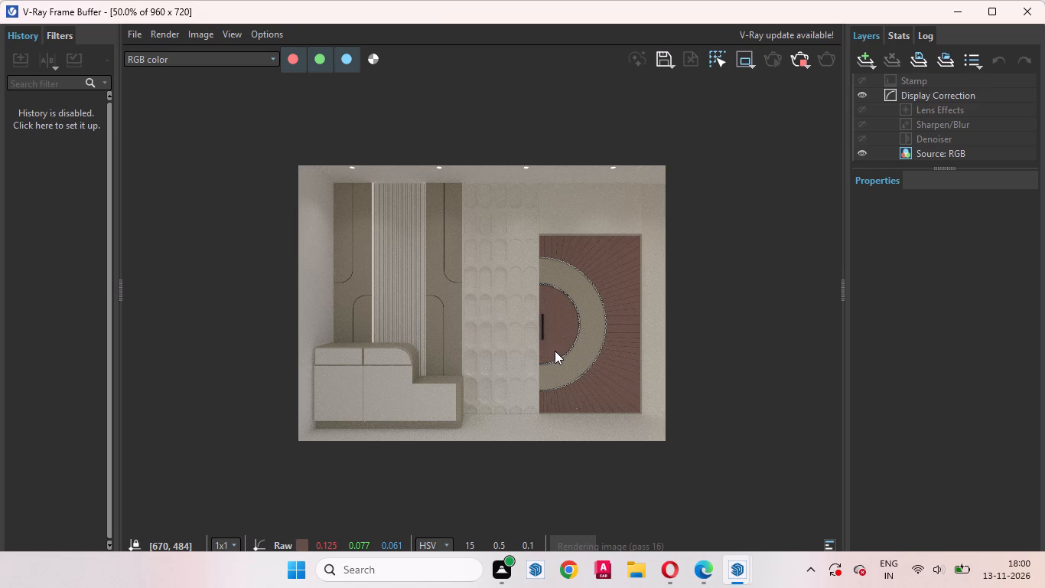
pyautogui.scroll(1, 556, 353)
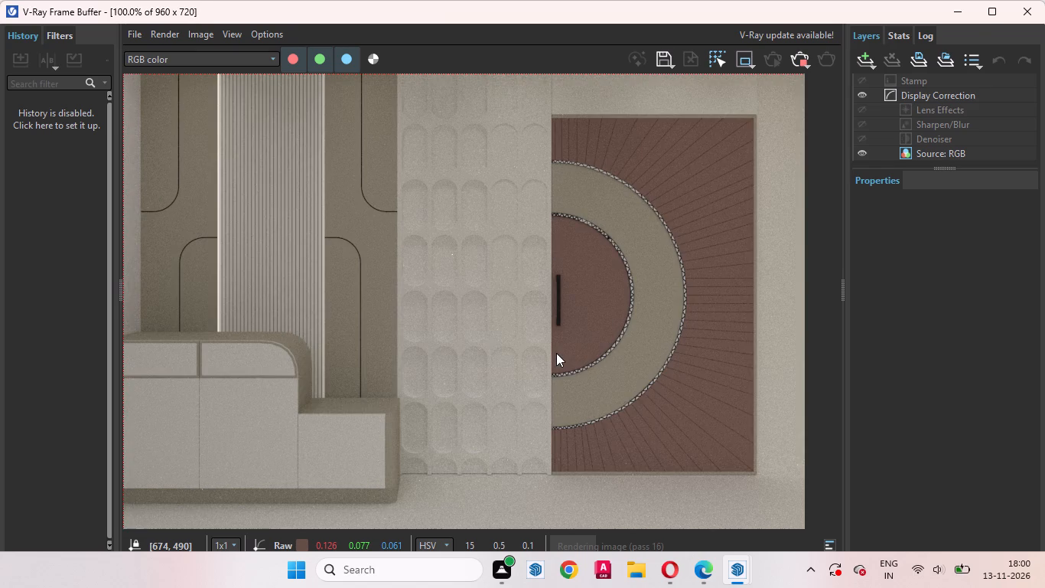
pyautogui.scroll(-1, 564, 375)
pyautogui.scroll(1, 489, 300)
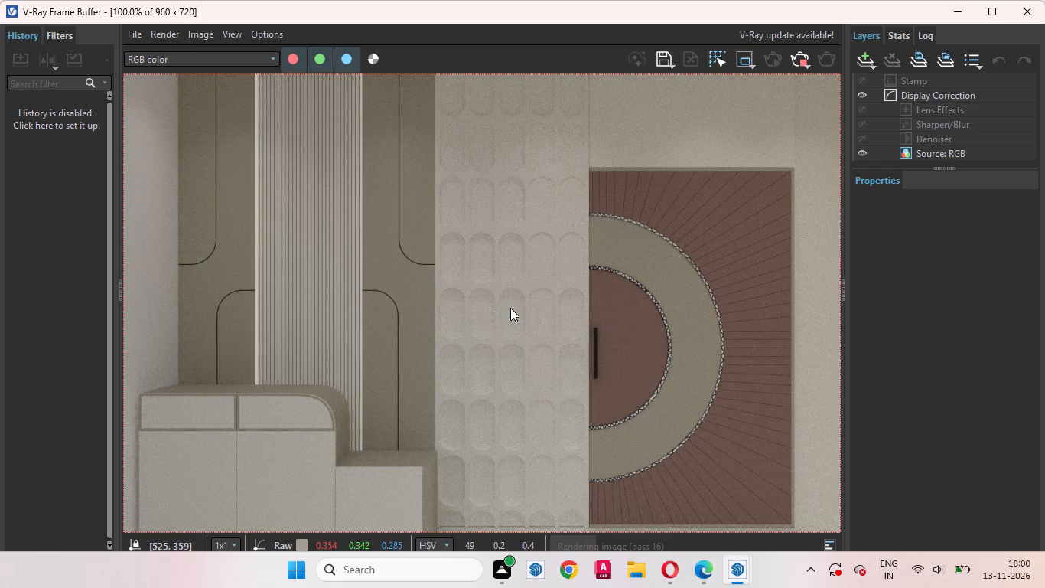
pyautogui.moveTo(510, 308); pyautogui.dragTo(526, 351, button='middle')
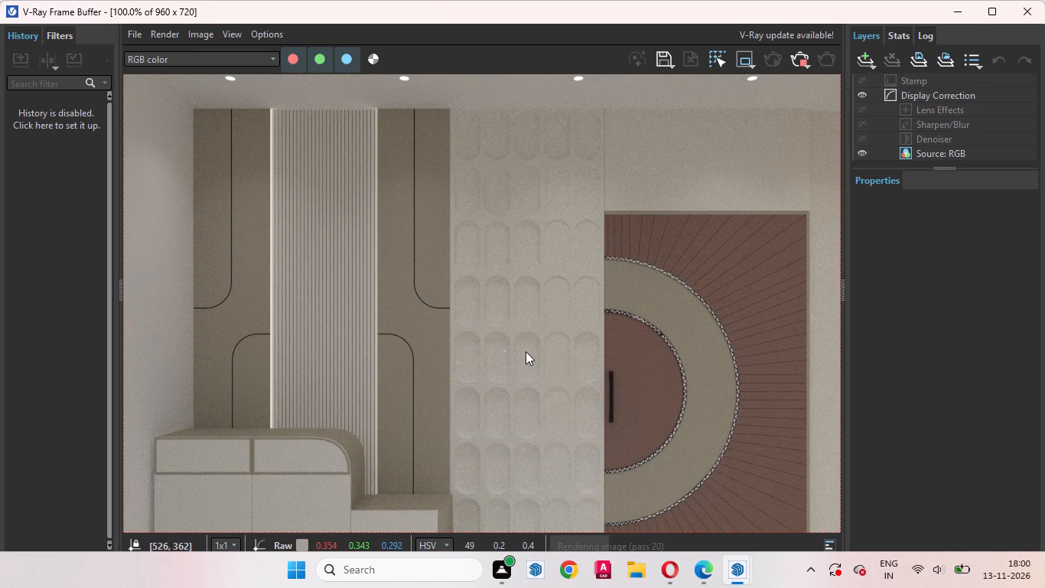
pyautogui.scroll(-1, 543, 357)
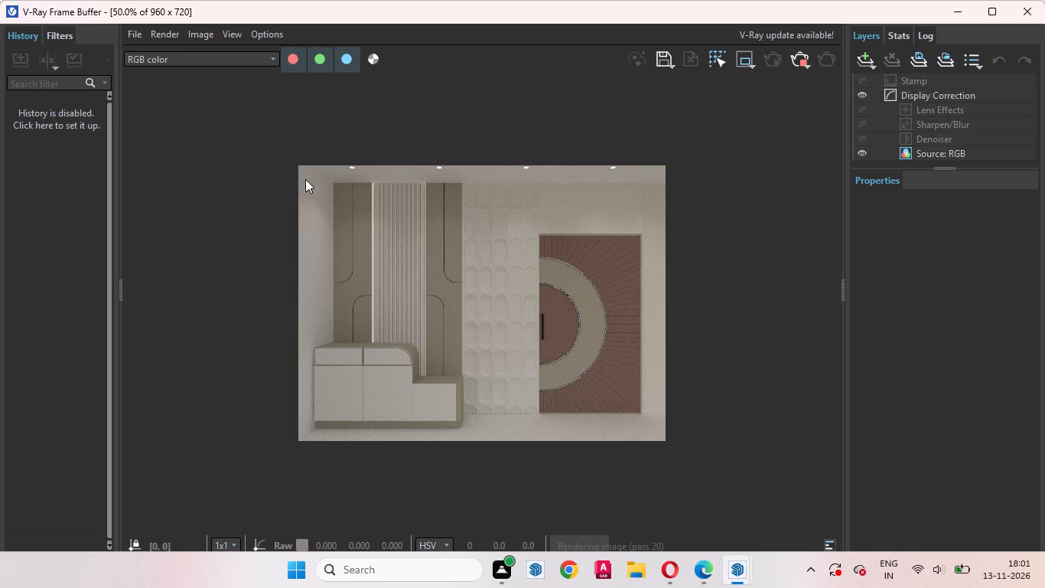
# Review the cleaner render's counter, fluted panel and floor area against the overall front view.
pyautogui.scroll(1, 476, 276)
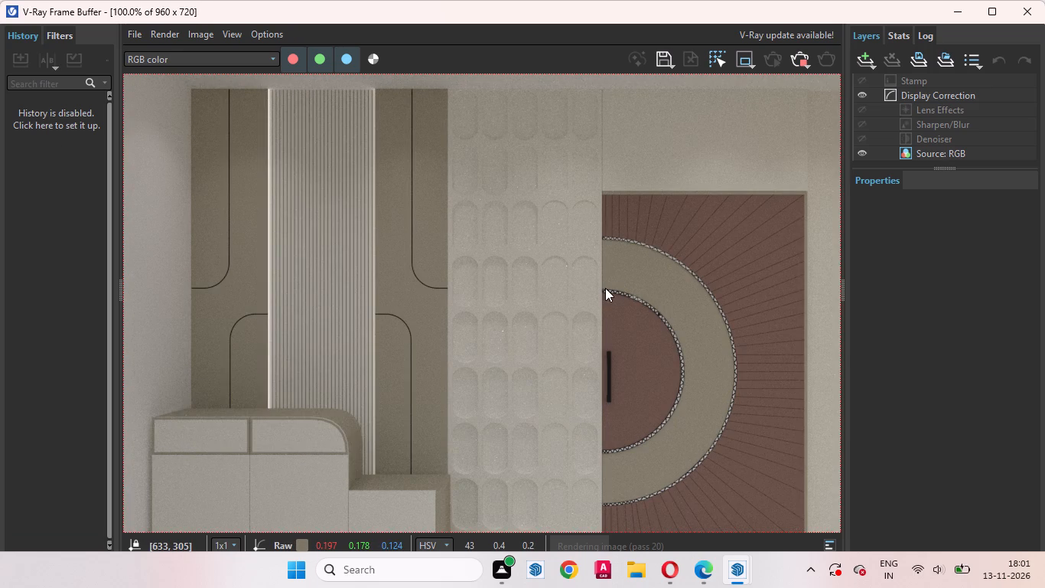
pyautogui.scroll(-1, 602, 280)
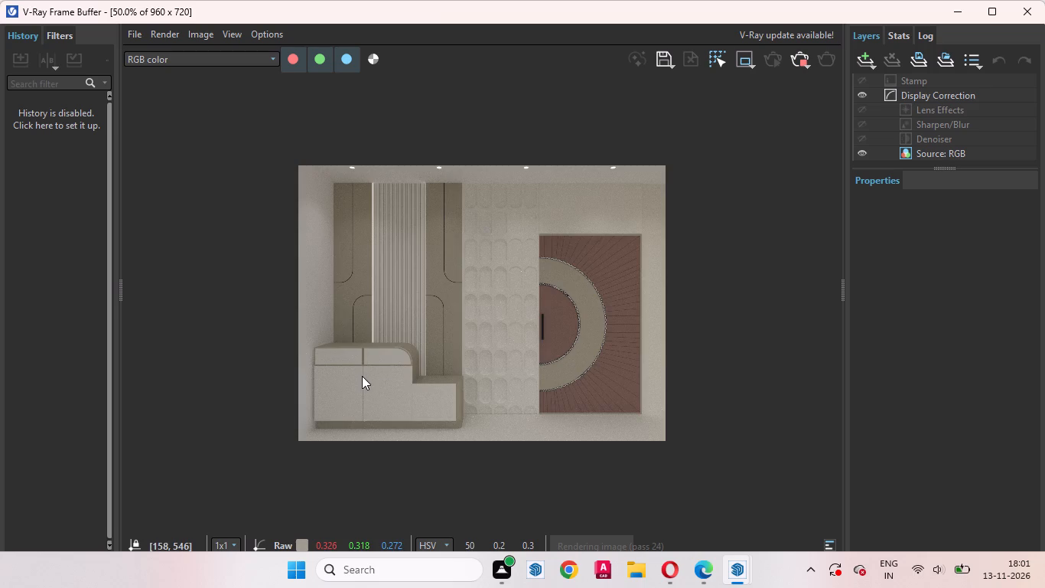
pyautogui.scroll(1, 385, 381)
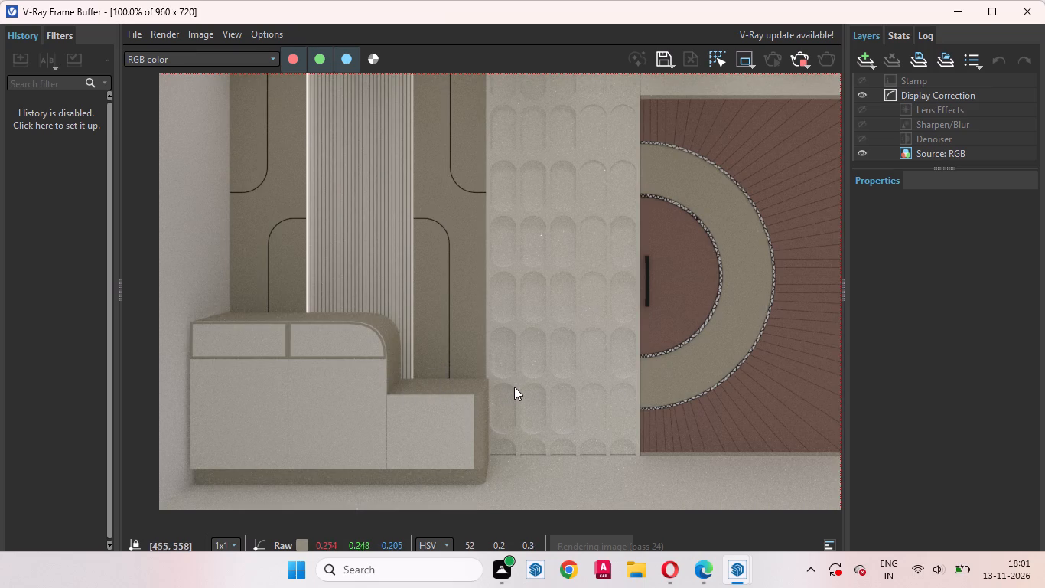
pyautogui.scroll(-1, 666, 352)
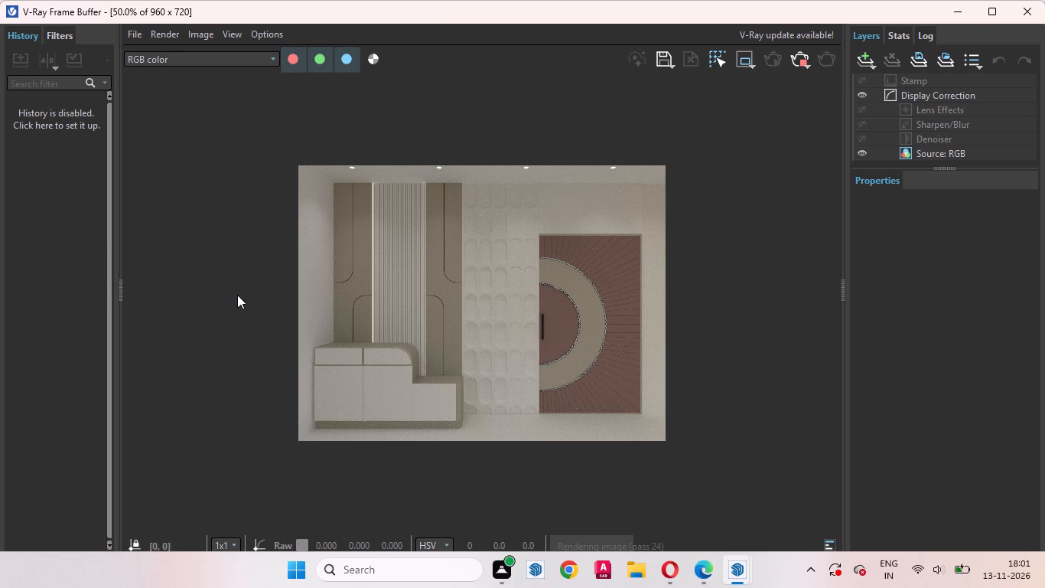
pyautogui.scroll(-1, 239, 296)
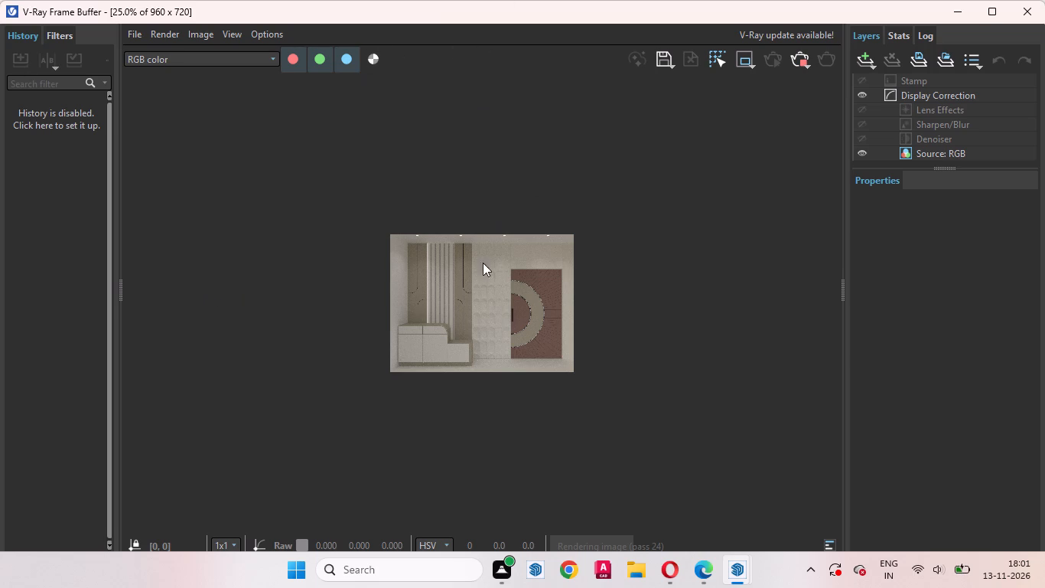
pyautogui.scroll(2, 495, 335)
pyautogui.scroll(-1, 579, 269)
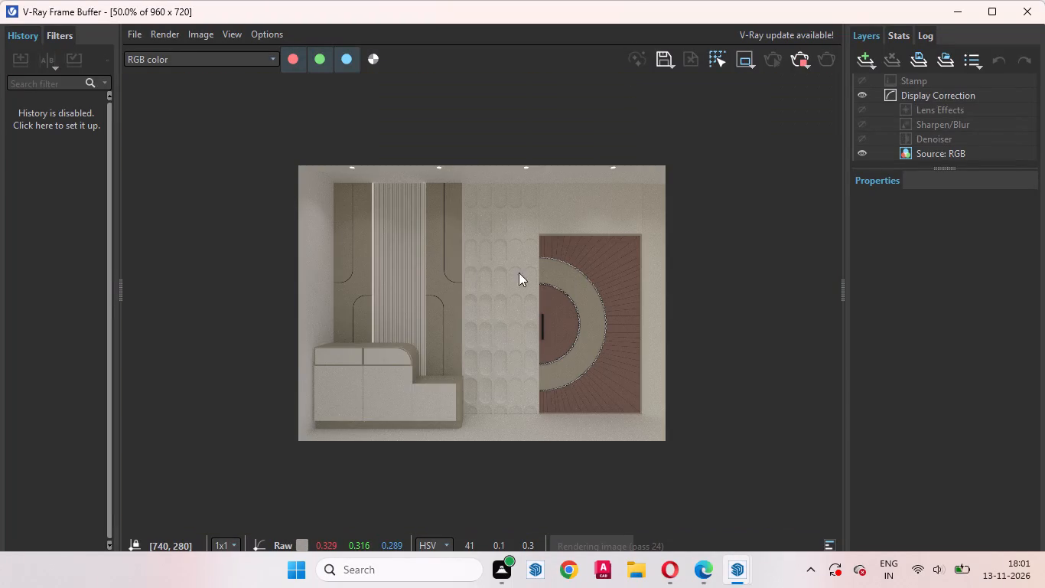
pyautogui.moveTo(465, 264); pyautogui.dragTo(524, 302, button='middle')
pyautogui.scroll(1, 433, 286)
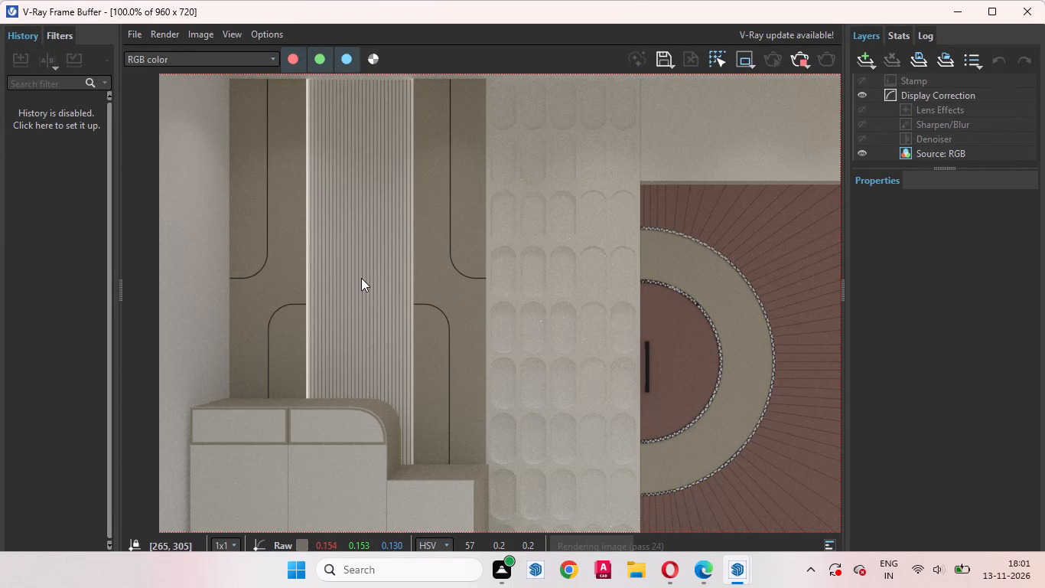
pyautogui.moveTo(361, 279); pyautogui.dragTo(477, 201, button='middle')
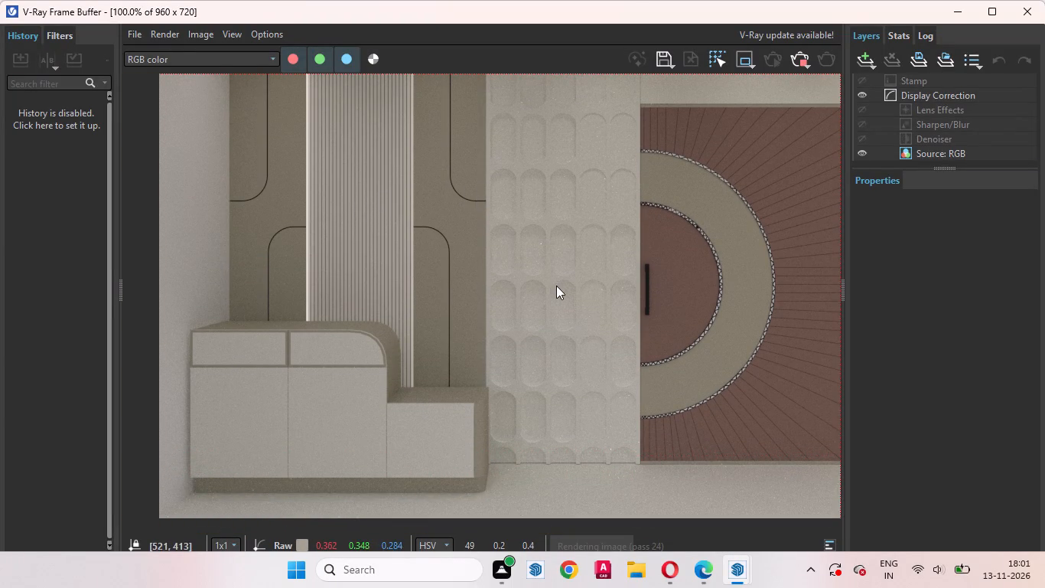
# Examine the door's semicircular beaded trim, handle and radiating grooves, plus the fluted panel and arched tiles, at close range.
pyautogui.scroll(-1, 554, 289)
pyautogui.scroll(2, 572, 289)
pyautogui.moveTo(635, 273); pyautogui.dragTo(532, 120, button='middle')
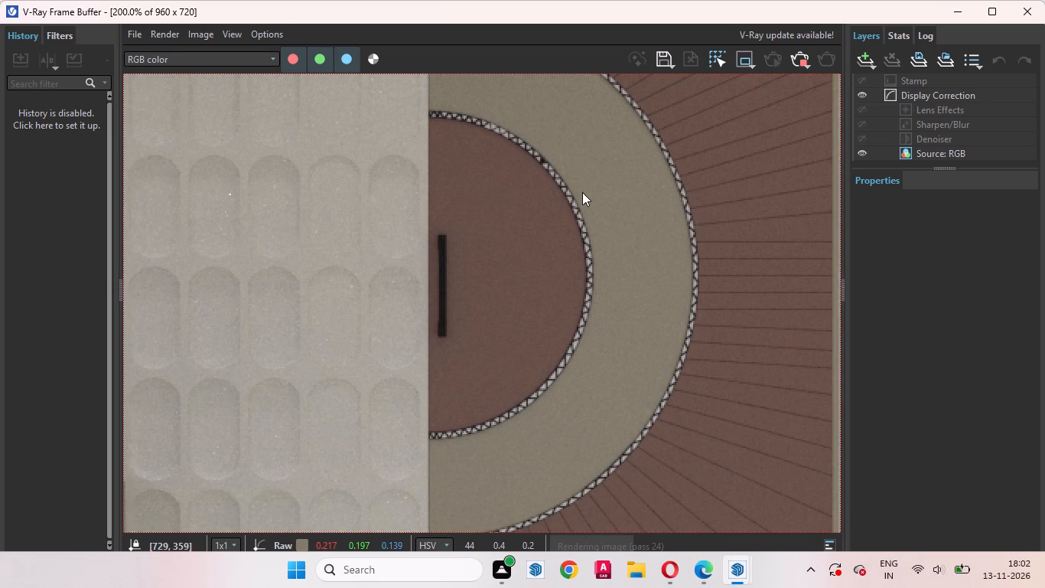
pyautogui.scroll(1, 645, 126)
pyautogui.scroll(-1, 669, 201)
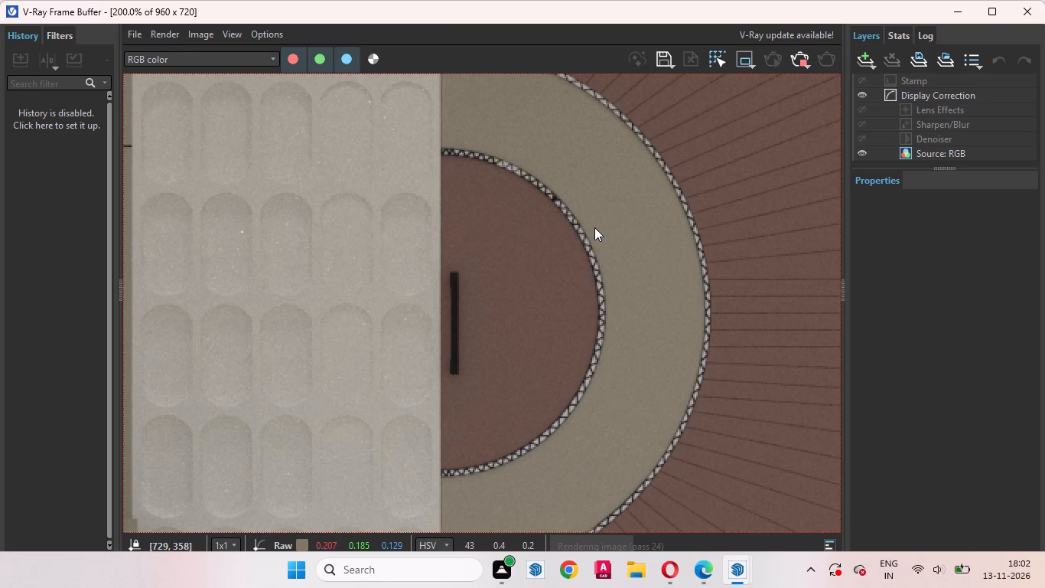
pyautogui.scroll(-1, 594, 227)
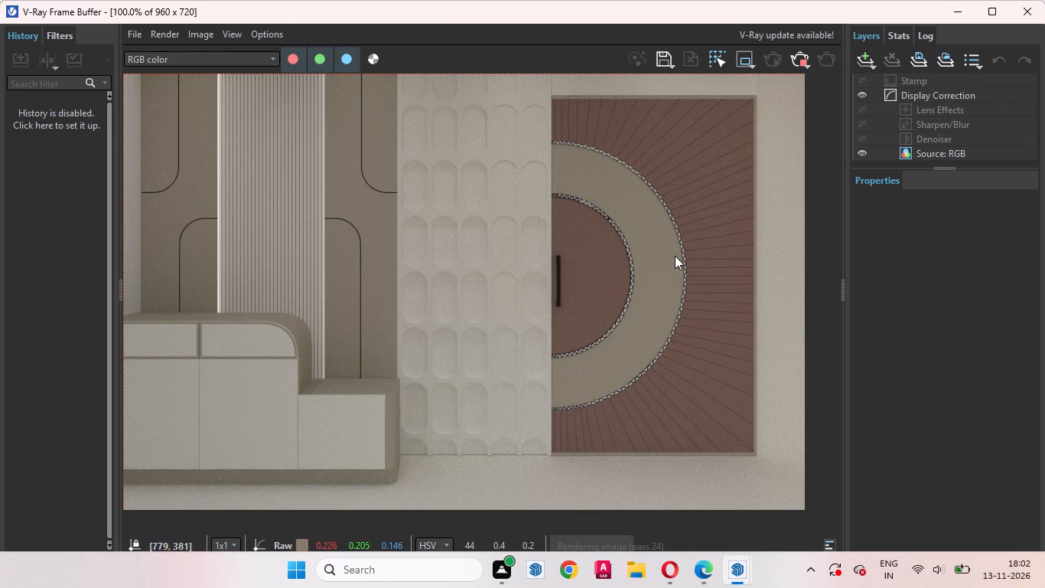
pyautogui.scroll(-1, 678, 259)
pyautogui.scroll(2, 416, 240)
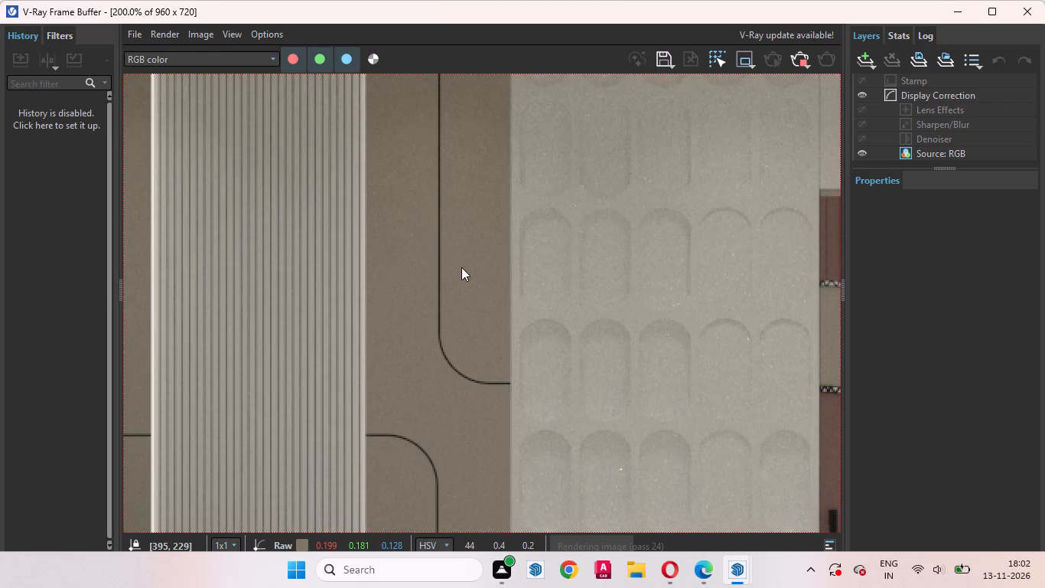
pyautogui.scroll(-1, 550, 236)
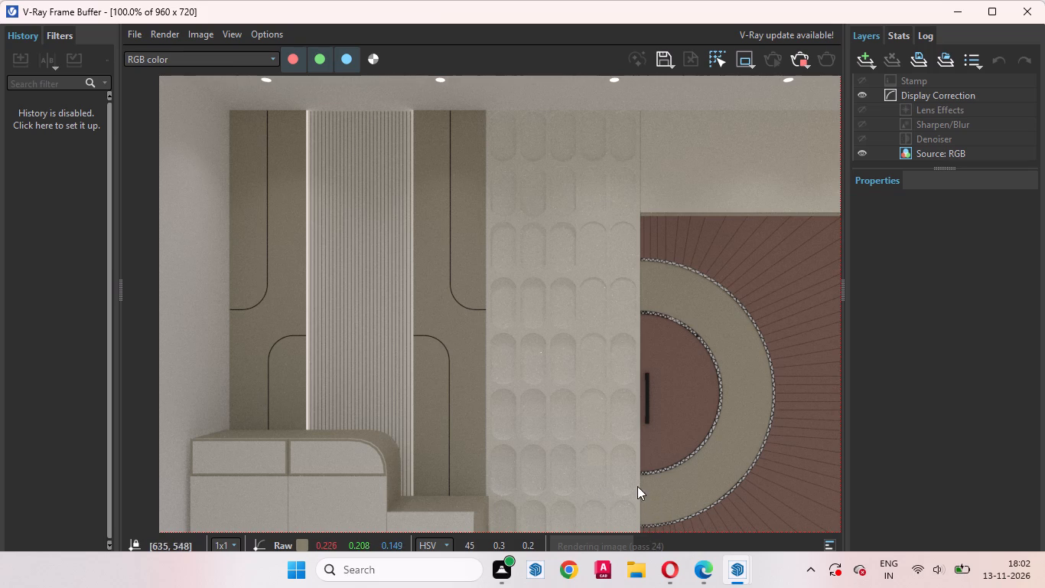
pyautogui.scroll(-1, 649, 351)
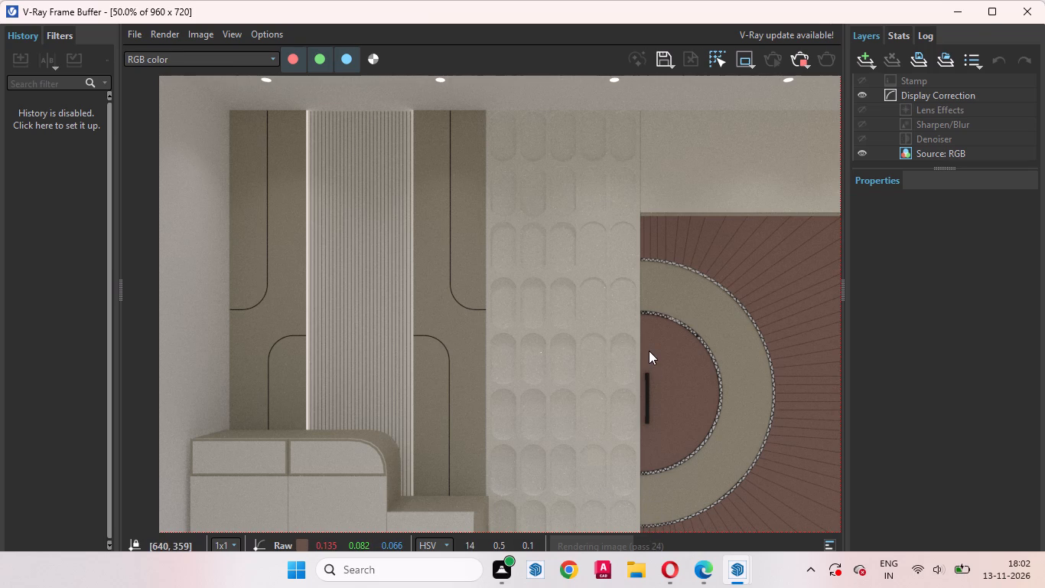
# Compare the door's patterned semicircular trims, handle and arched tiles up close with the whole front-view render.
pyautogui.scroll(2, 589, 341)
pyautogui.scroll(-1, 614, 427)
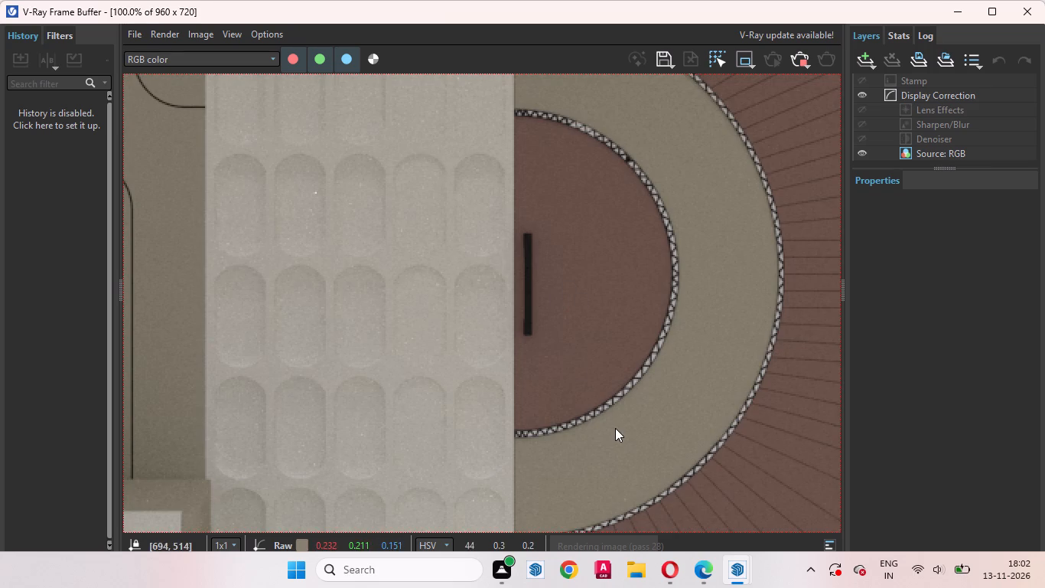
pyautogui.scroll(-1, 675, 408)
pyautogui.scroll(1, 618, 394)
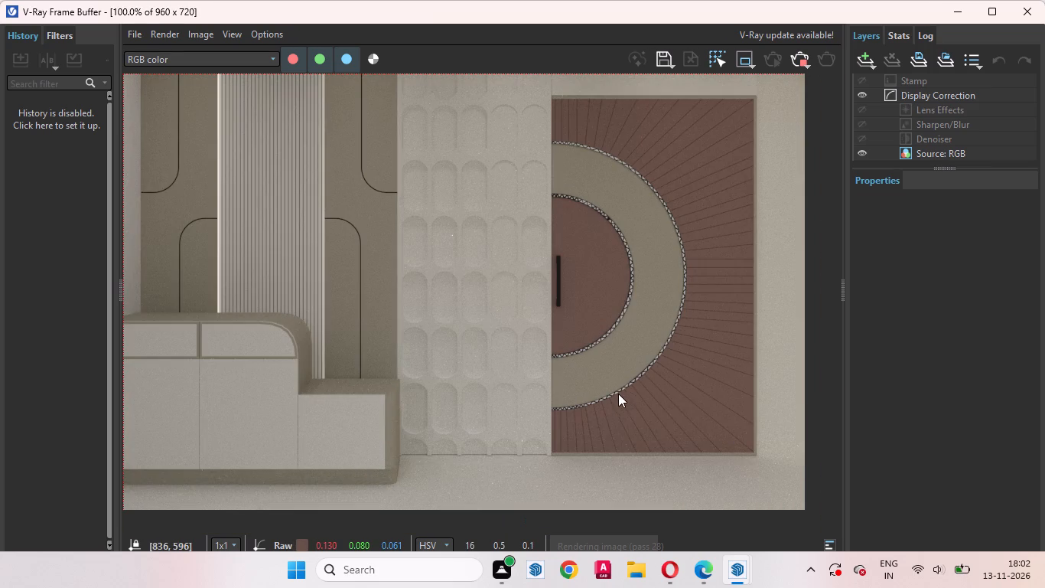
pyautogui.scroll(-1, 695, 388)
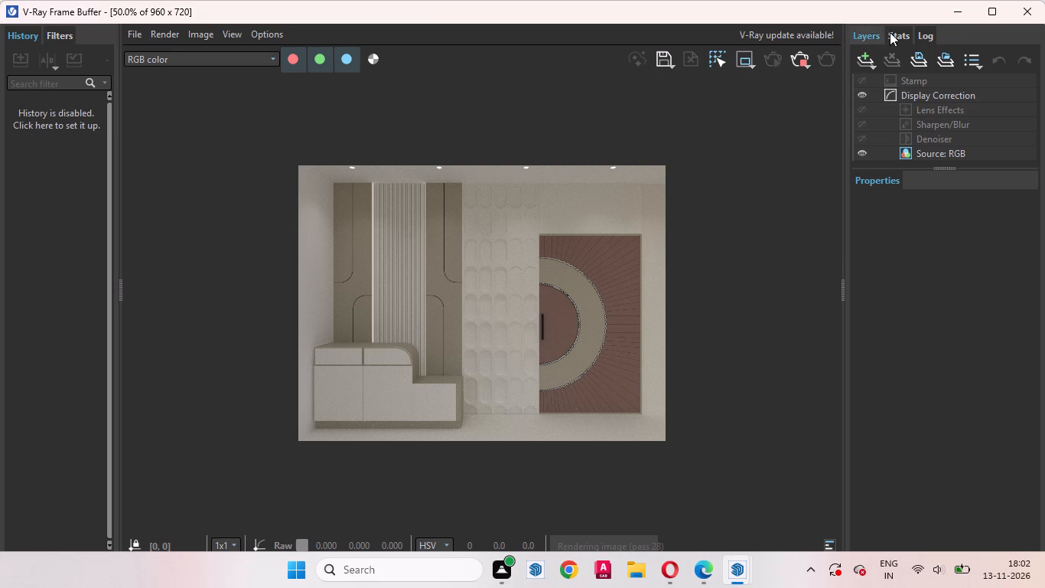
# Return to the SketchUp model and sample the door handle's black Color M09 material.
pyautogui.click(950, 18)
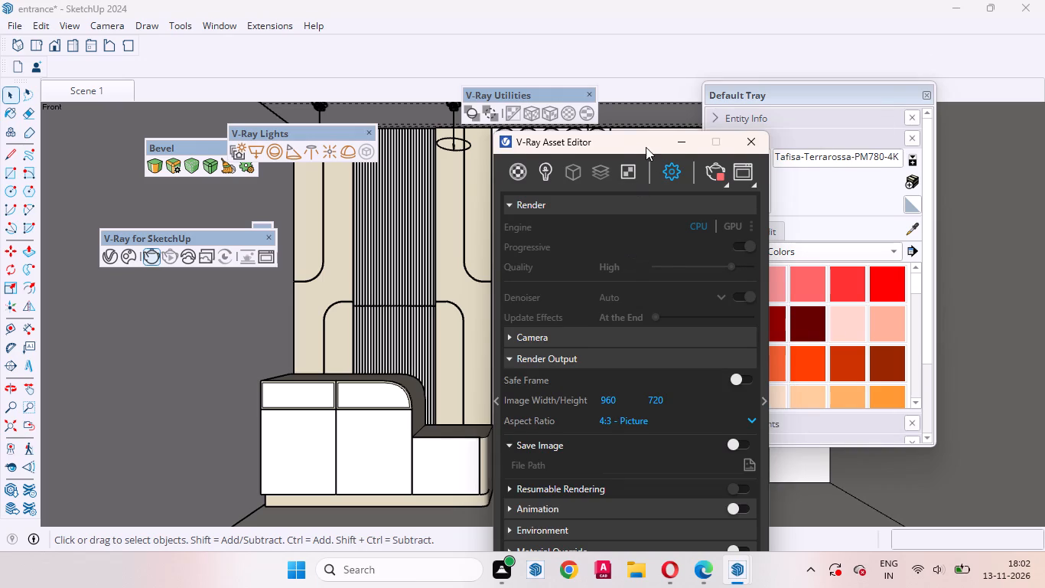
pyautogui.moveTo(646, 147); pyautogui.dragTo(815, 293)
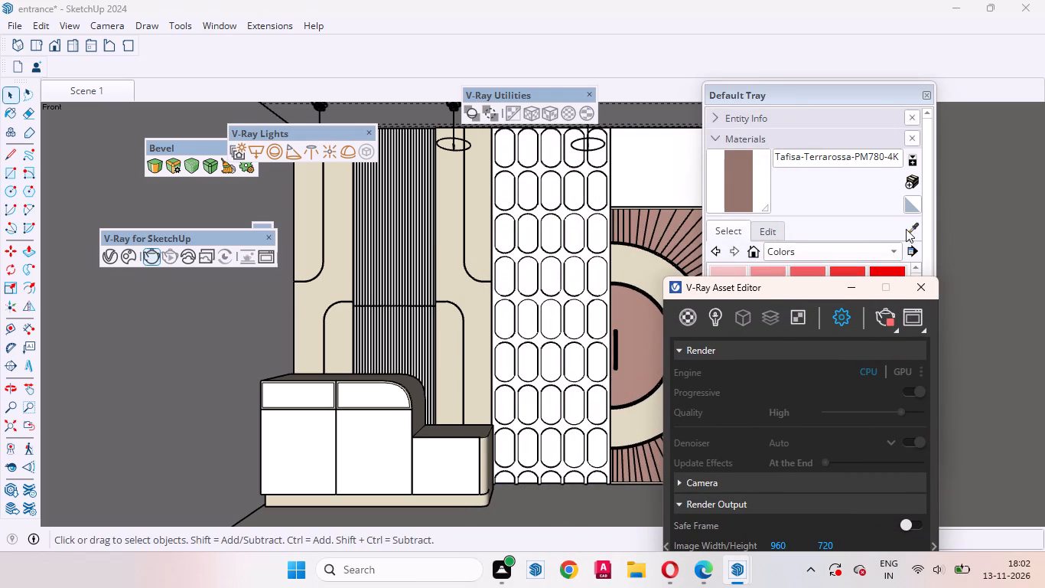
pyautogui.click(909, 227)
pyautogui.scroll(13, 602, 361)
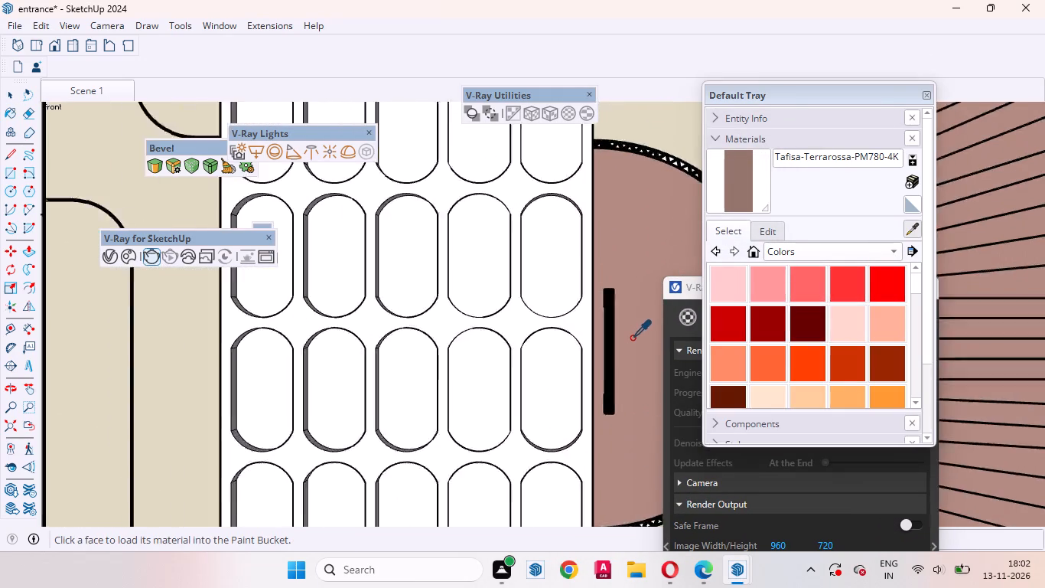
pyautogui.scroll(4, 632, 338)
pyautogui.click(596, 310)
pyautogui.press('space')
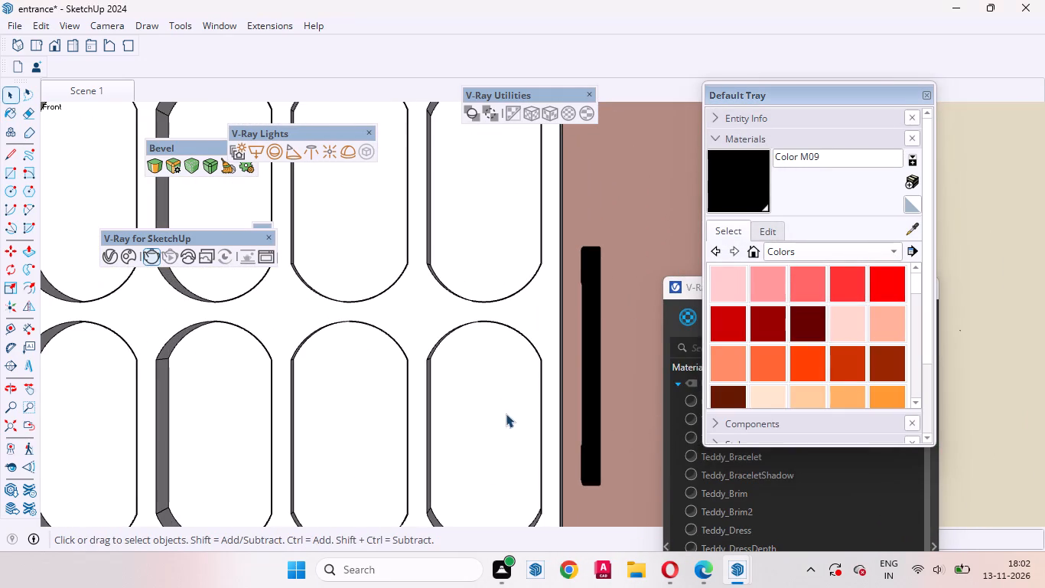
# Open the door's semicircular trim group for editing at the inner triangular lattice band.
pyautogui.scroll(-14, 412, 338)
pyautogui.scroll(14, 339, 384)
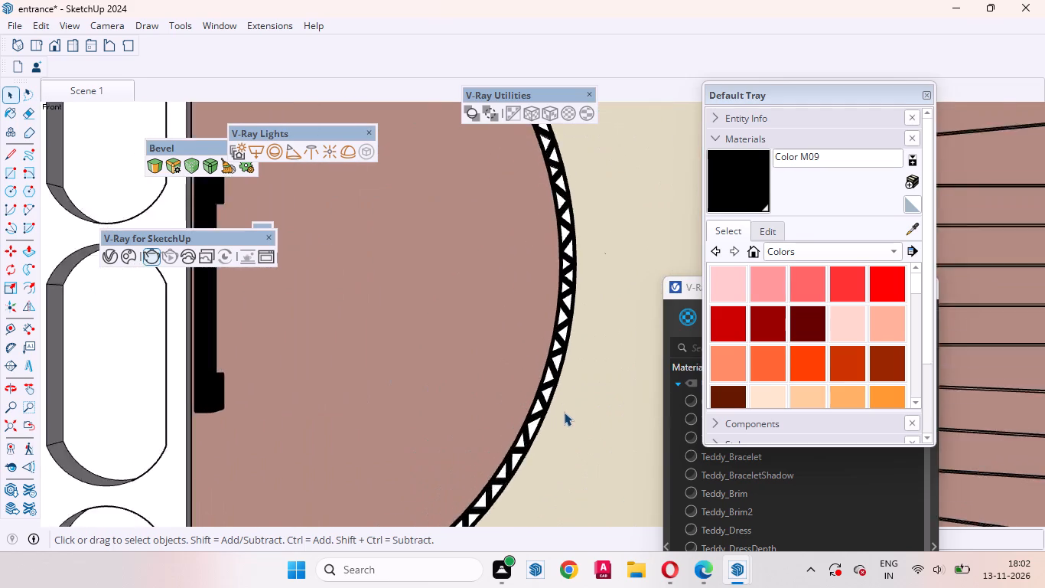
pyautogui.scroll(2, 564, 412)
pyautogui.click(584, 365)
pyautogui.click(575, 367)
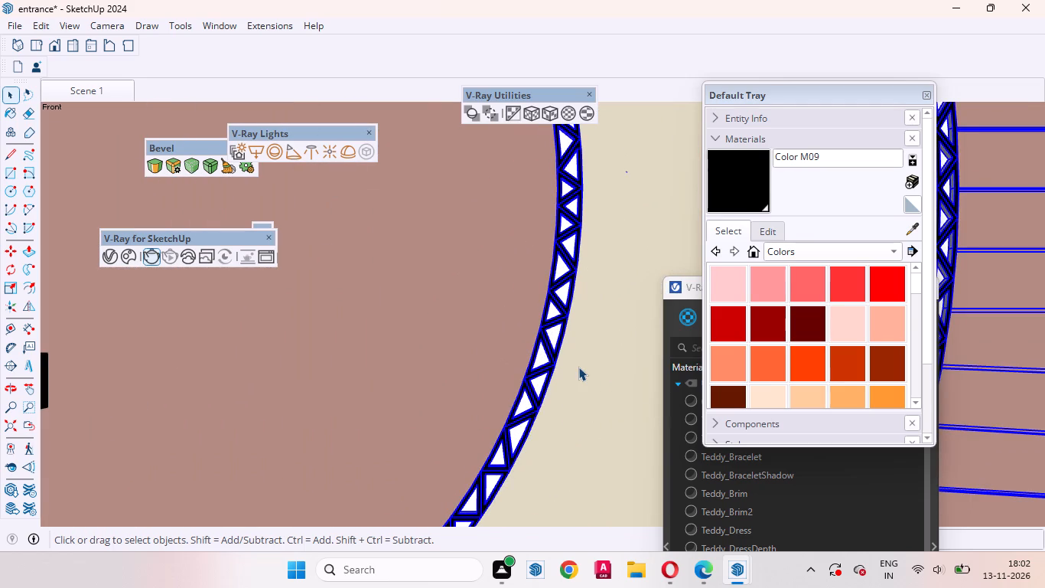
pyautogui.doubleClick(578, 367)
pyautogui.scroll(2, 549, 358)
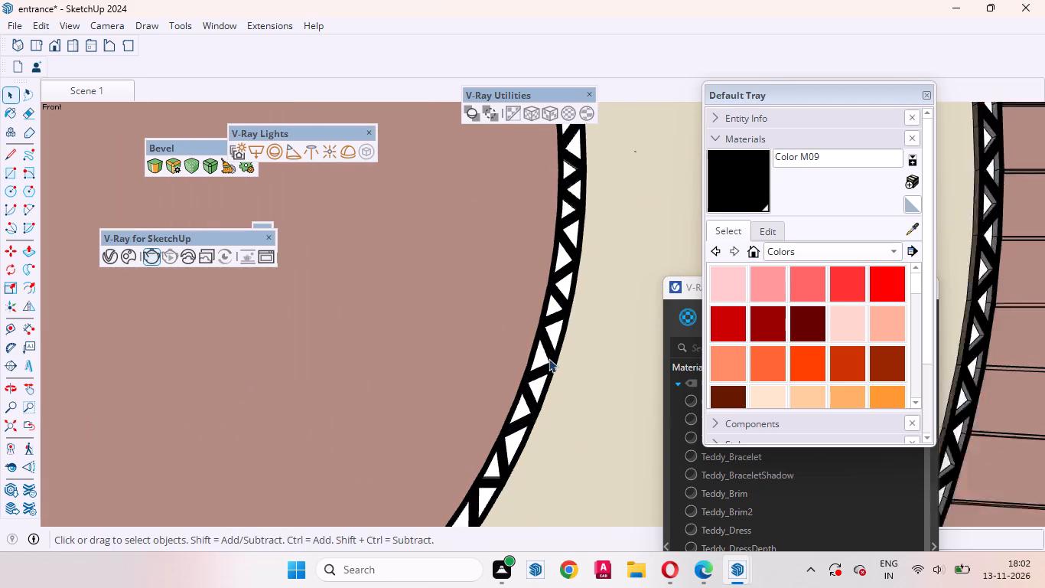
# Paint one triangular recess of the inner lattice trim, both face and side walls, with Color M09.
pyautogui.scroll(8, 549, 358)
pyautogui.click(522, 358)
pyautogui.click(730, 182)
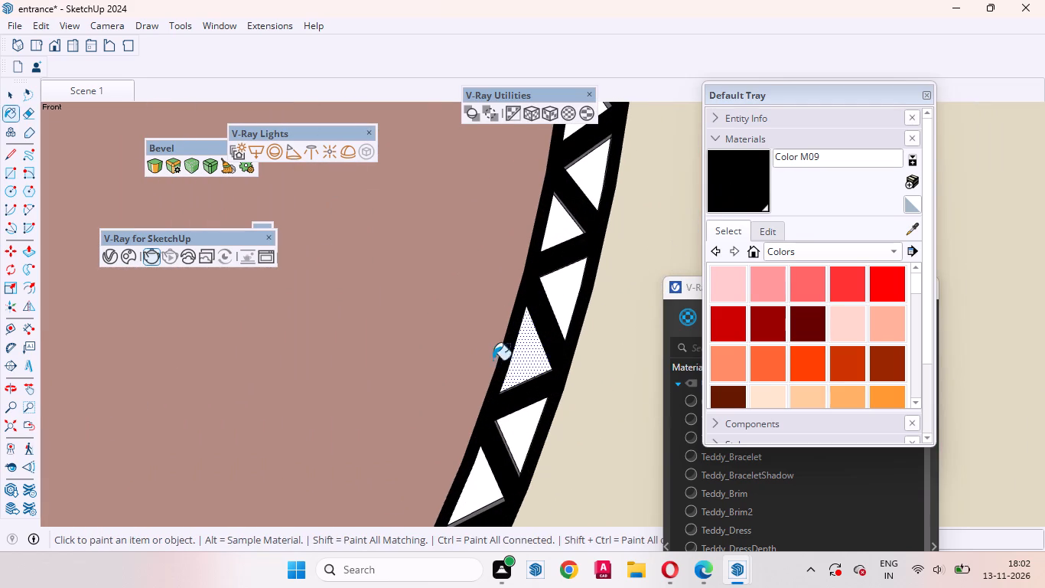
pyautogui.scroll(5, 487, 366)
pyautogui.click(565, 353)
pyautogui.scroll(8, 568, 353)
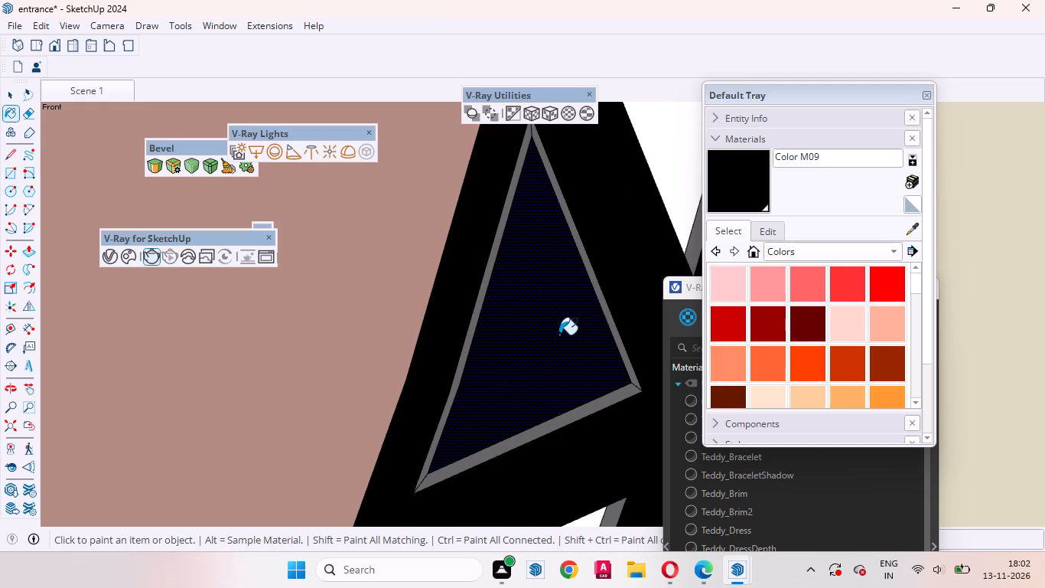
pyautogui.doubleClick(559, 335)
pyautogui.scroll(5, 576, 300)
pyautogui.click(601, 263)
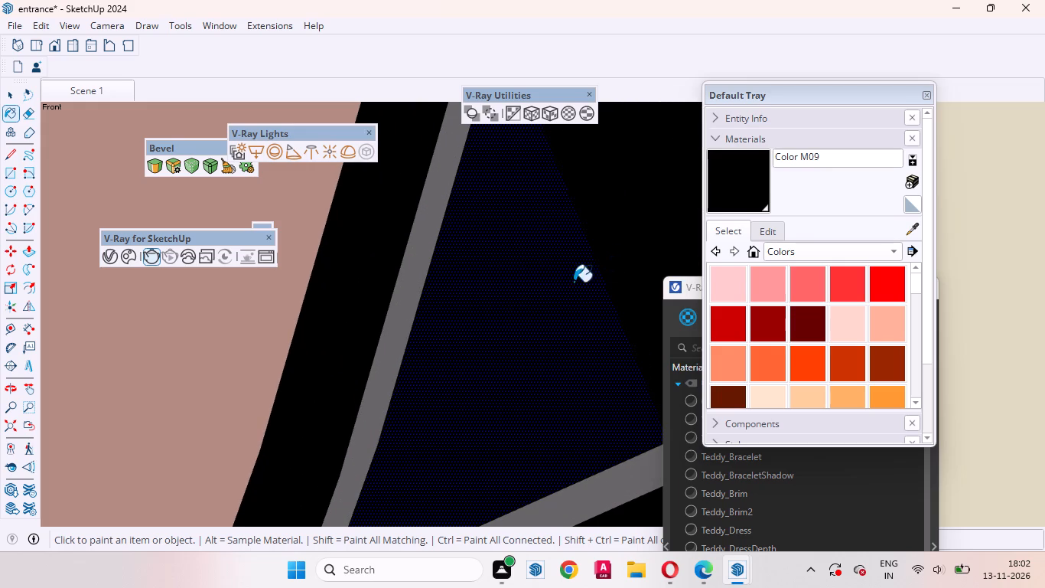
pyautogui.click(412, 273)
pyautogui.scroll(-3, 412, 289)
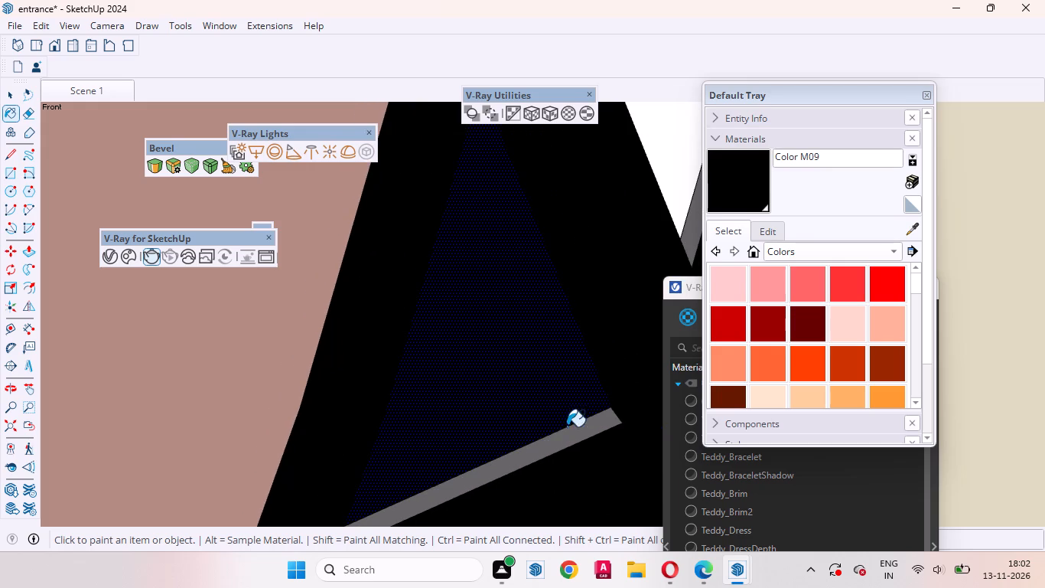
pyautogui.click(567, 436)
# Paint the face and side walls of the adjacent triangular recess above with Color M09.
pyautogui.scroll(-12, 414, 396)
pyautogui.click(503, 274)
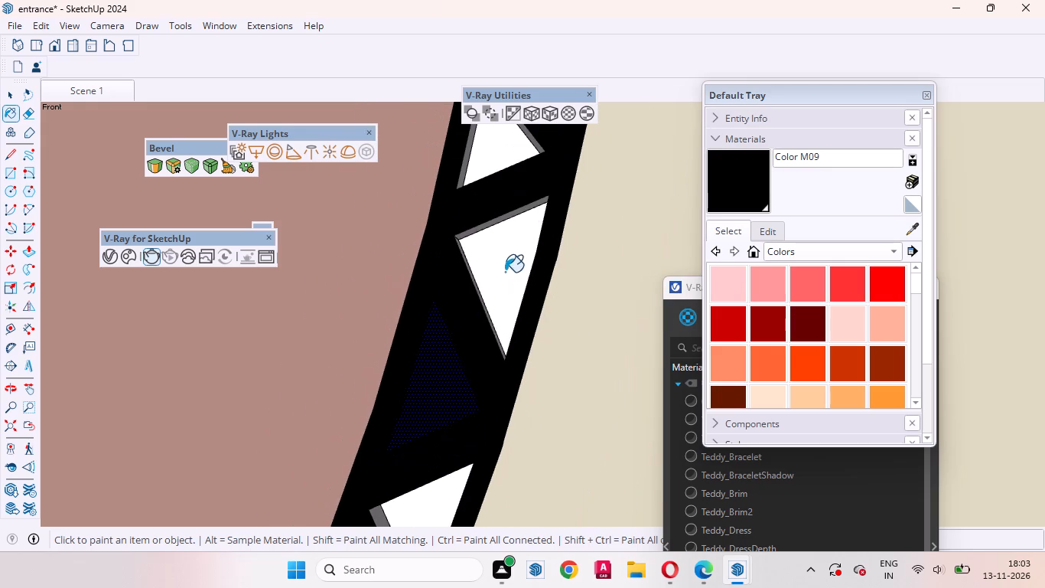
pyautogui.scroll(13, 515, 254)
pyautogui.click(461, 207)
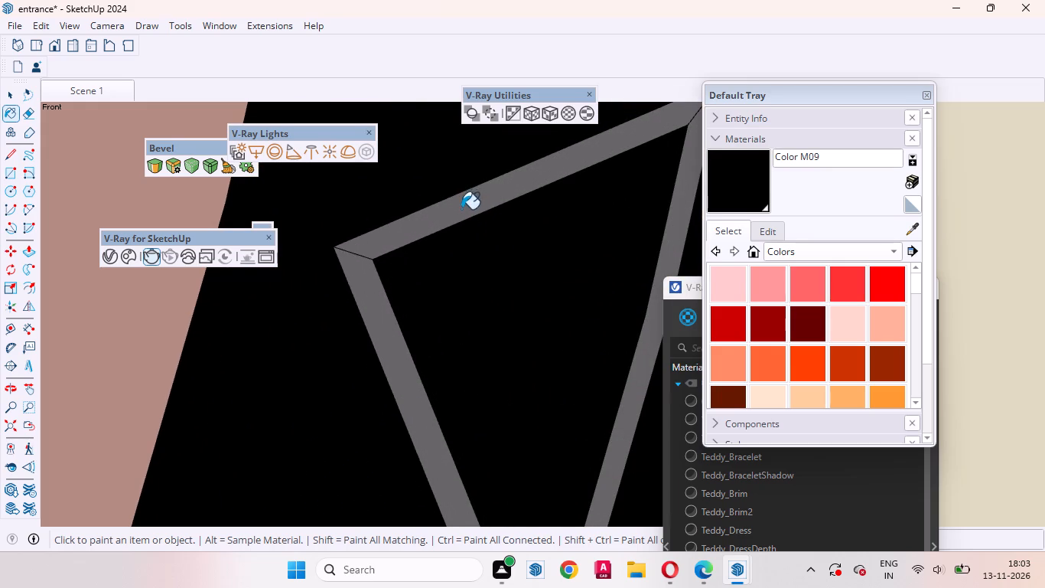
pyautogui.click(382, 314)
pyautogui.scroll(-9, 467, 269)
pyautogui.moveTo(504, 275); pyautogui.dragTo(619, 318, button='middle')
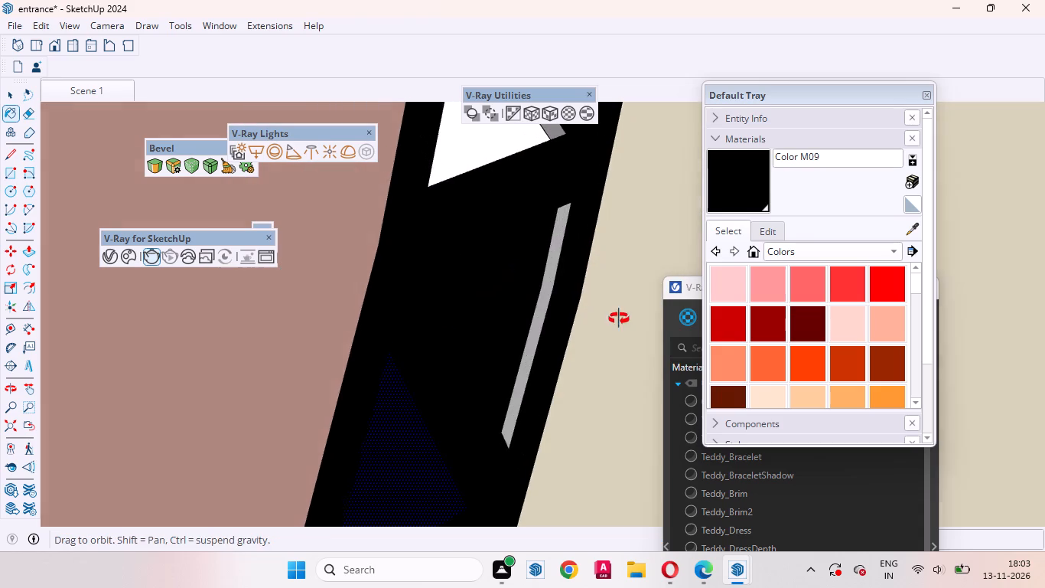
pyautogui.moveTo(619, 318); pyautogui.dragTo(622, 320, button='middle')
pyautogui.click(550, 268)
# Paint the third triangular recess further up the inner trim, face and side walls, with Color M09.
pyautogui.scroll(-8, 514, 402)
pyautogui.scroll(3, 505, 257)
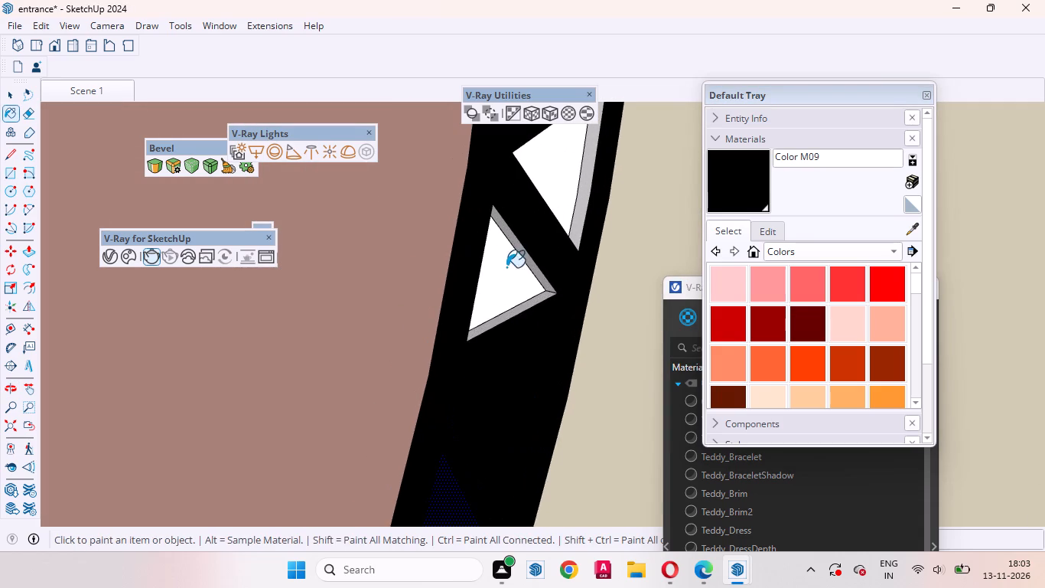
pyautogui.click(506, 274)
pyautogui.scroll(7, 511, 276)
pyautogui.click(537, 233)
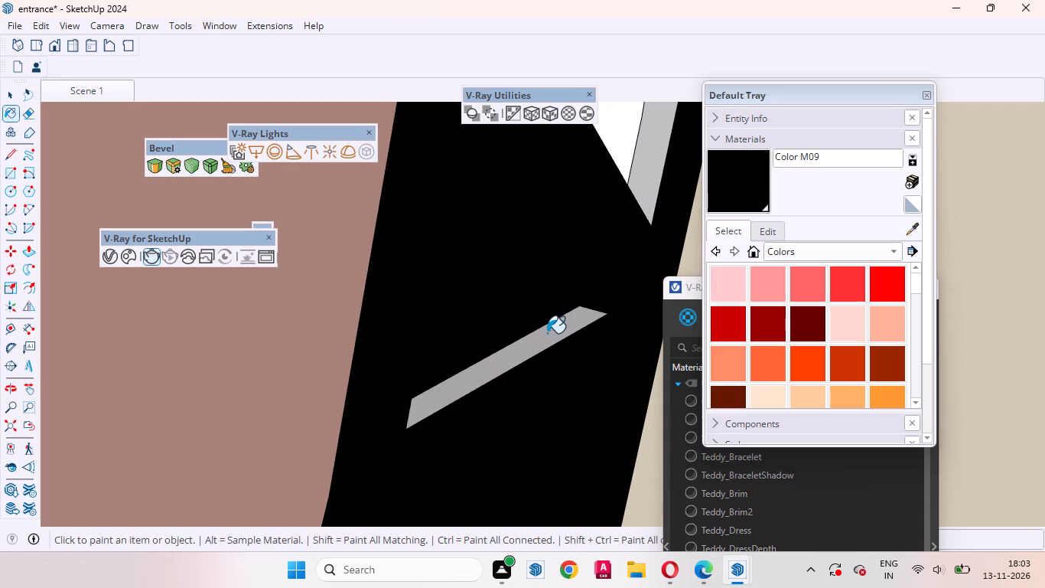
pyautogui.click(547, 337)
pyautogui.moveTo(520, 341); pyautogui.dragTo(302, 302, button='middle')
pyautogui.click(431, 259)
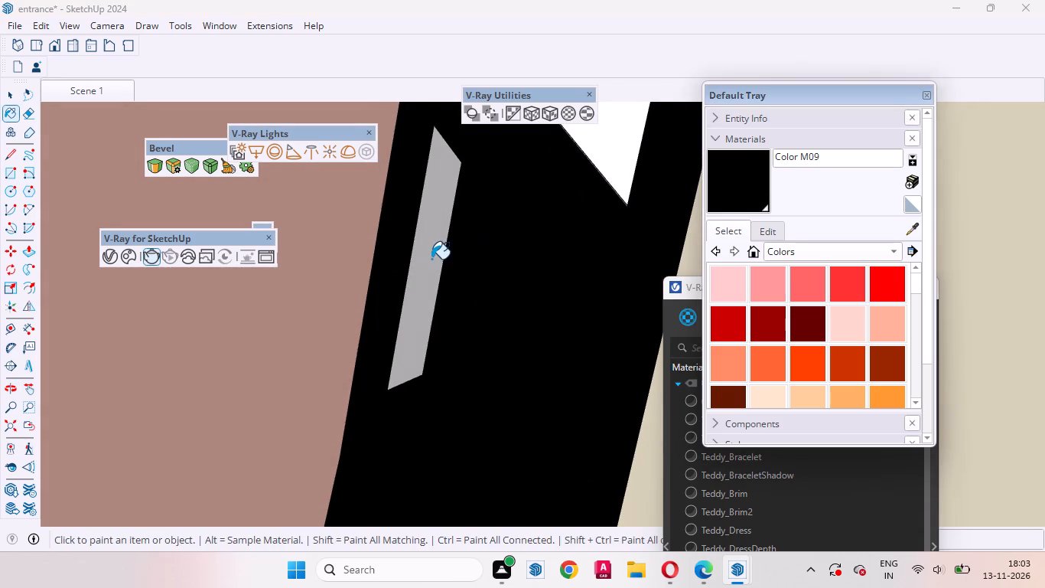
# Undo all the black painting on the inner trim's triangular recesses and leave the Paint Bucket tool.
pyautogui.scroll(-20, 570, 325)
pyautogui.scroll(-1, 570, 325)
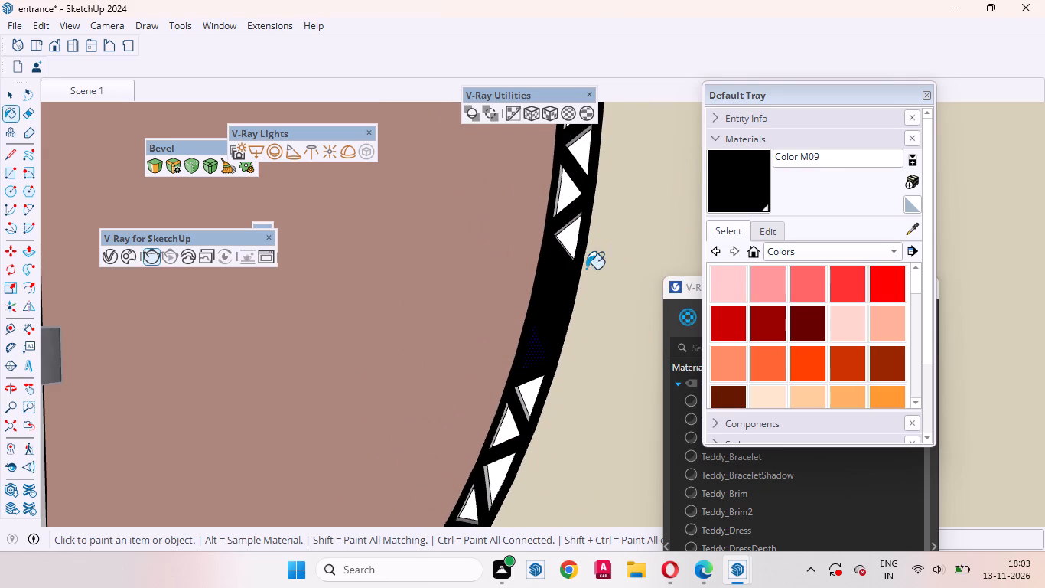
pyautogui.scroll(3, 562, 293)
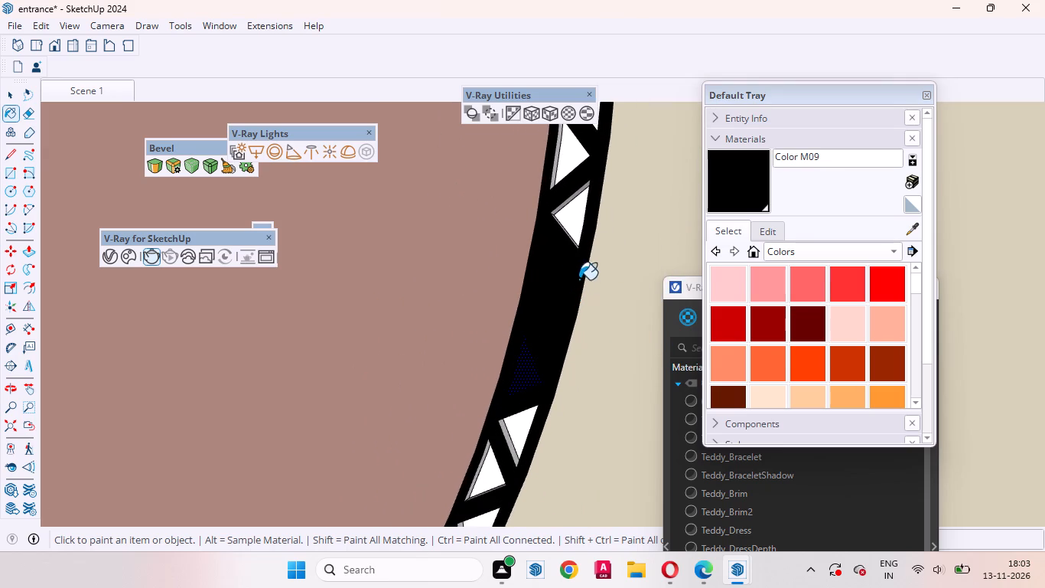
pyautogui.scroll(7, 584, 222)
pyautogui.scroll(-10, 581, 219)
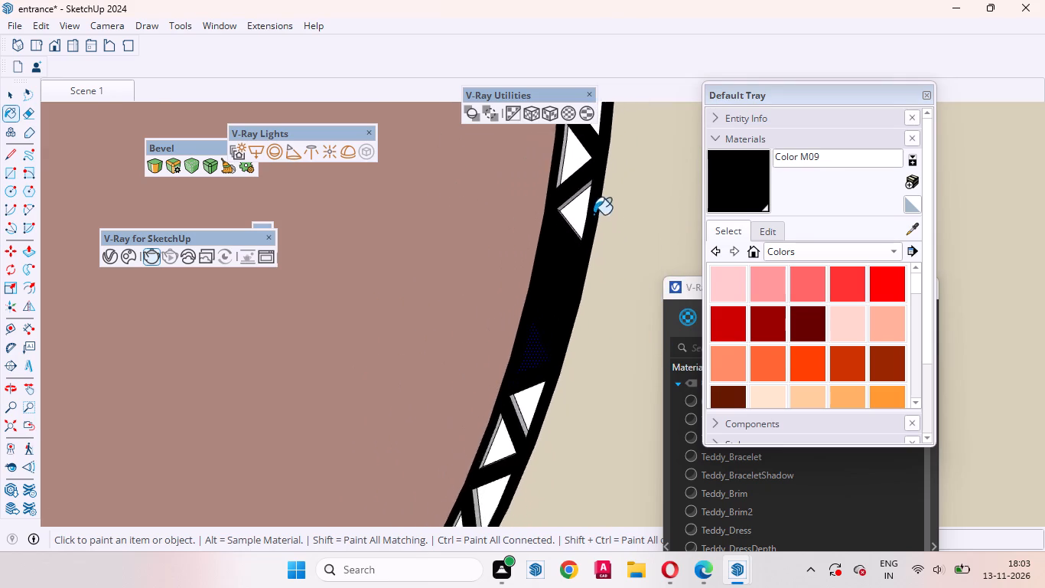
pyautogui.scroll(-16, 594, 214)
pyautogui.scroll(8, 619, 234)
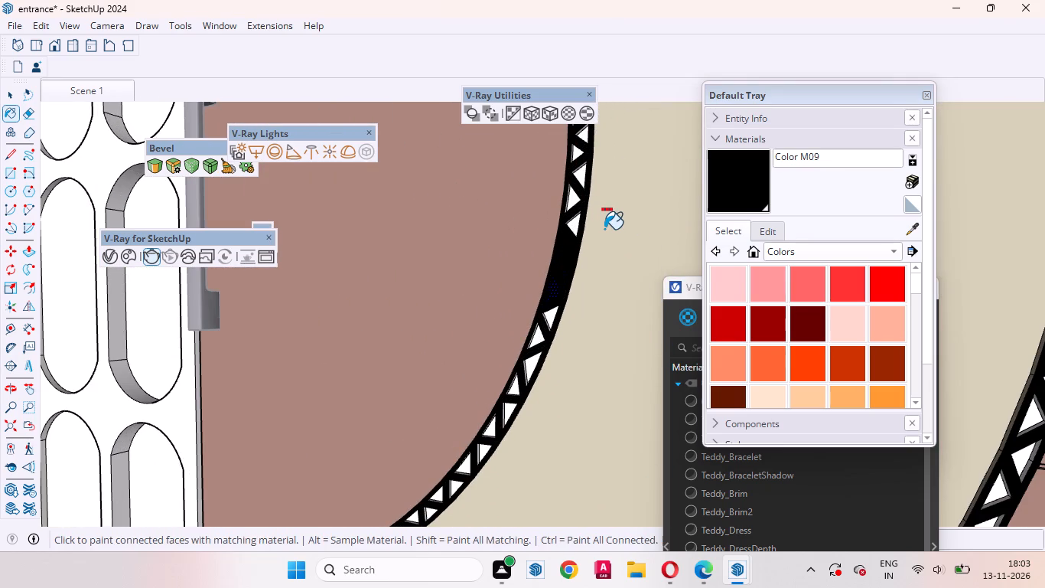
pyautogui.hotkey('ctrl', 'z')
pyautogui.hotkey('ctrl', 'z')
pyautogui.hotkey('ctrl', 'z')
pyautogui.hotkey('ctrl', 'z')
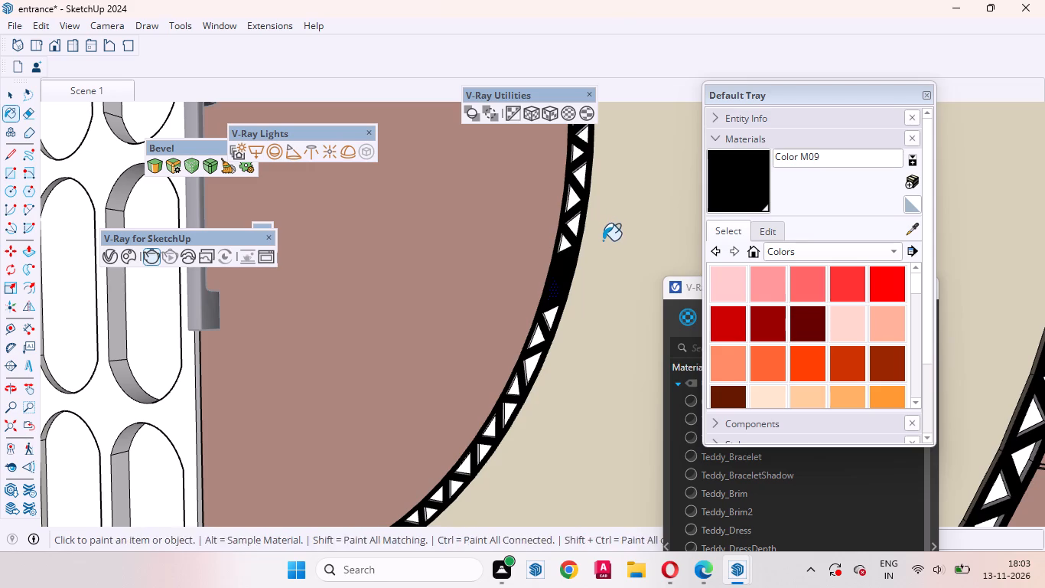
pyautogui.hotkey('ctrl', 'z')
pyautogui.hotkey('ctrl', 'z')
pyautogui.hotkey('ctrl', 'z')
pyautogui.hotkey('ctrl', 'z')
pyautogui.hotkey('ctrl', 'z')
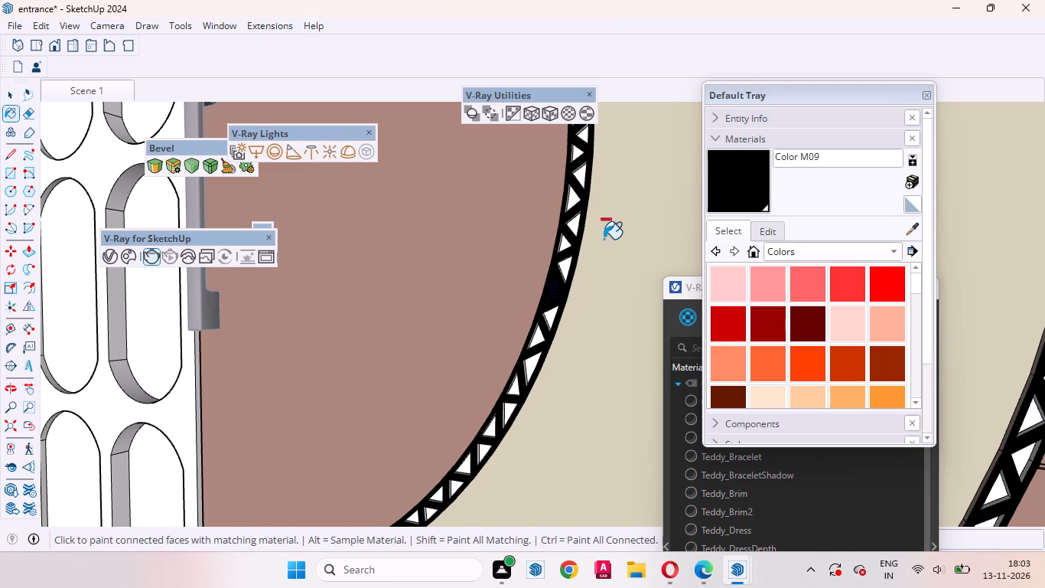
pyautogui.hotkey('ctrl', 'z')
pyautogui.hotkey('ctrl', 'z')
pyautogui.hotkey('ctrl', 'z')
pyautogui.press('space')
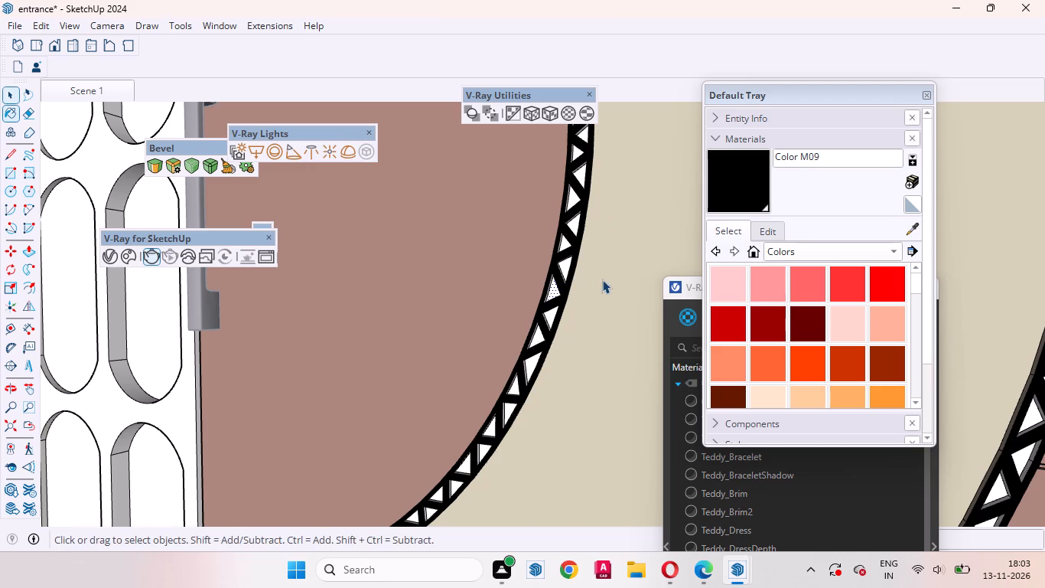
# Switch back to the V-Ray Frame Buffer and examine the door's two semicircular trims up close and within the full view.
pyautogui.click(743, 574)
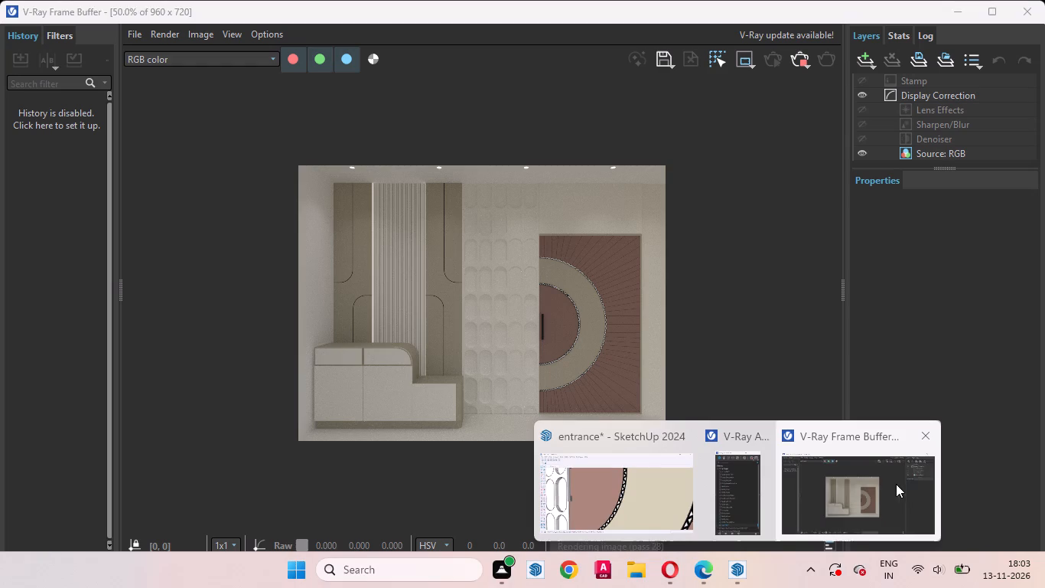
pyautogui.click(882, 490)
pyautogui.scroll(2, 578, 315)
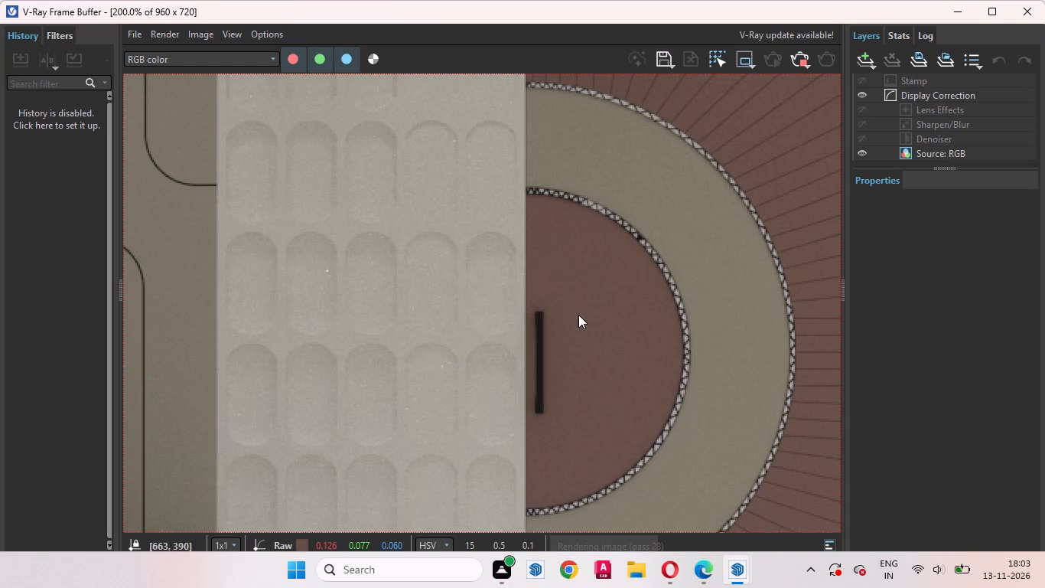
pyautogui.moveTo(617, 287); pyautogui.dragTo(531, 230, button='middle')
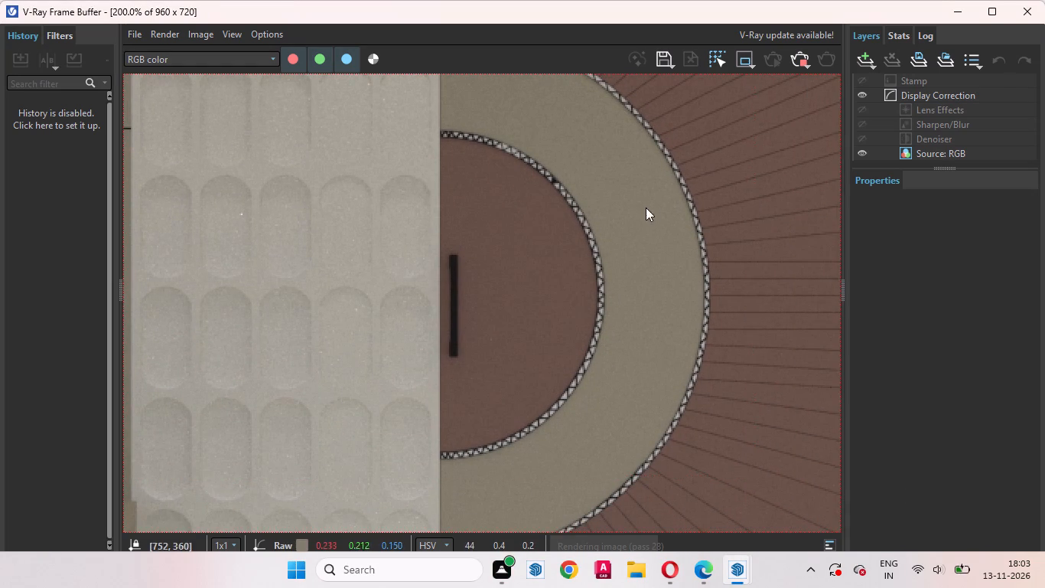
pyautogui.scroll(-1, 676, 194)
pyautogui.moveTo(594, 334); pyautogui.dragTo(615, 314, button='middle')
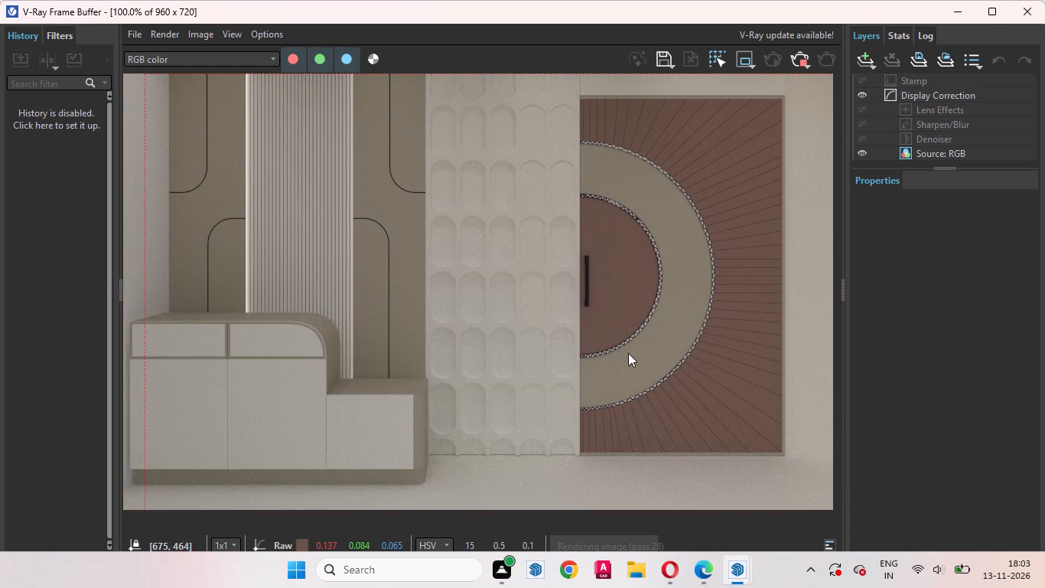
pyautogui.scroll(2, 636, 381)
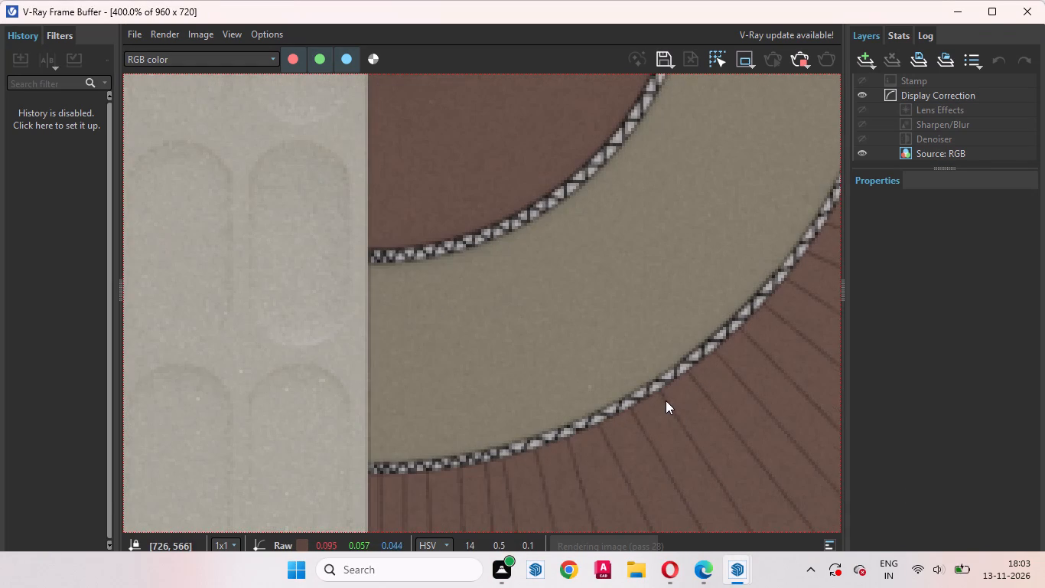
pyautogui.scroll(-1, 709, 403)
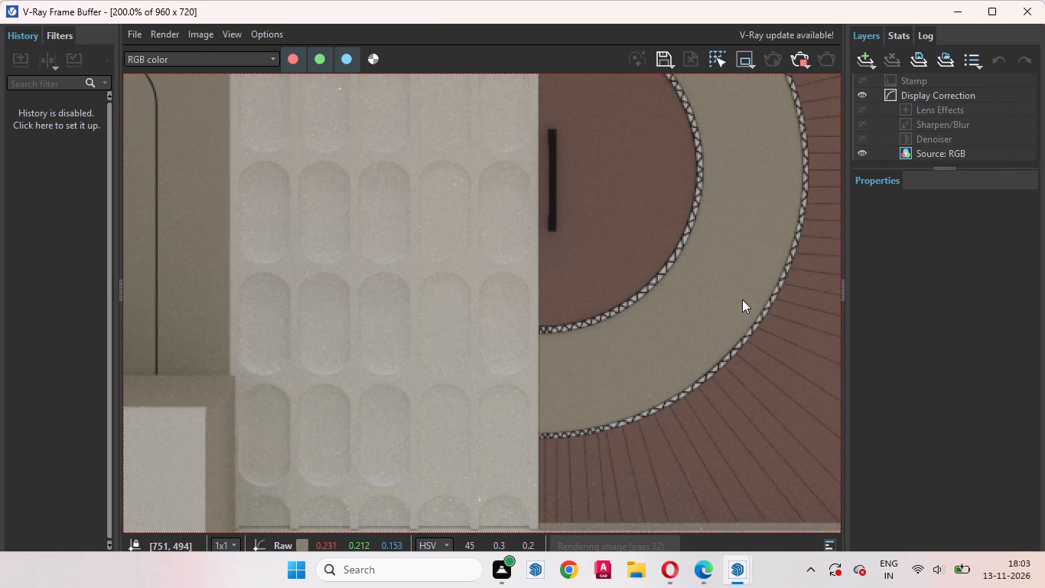
pyautogui.scroll(-1, 742, 304)
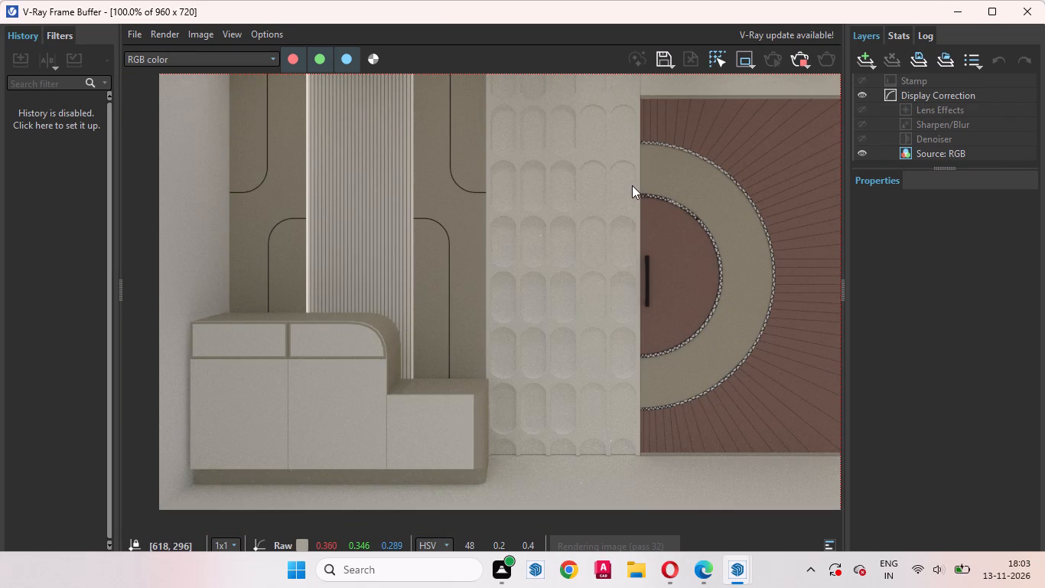
pyautogui.scroll(1, 632, 185)
pyautogui.scroll(-1, 579, 298)
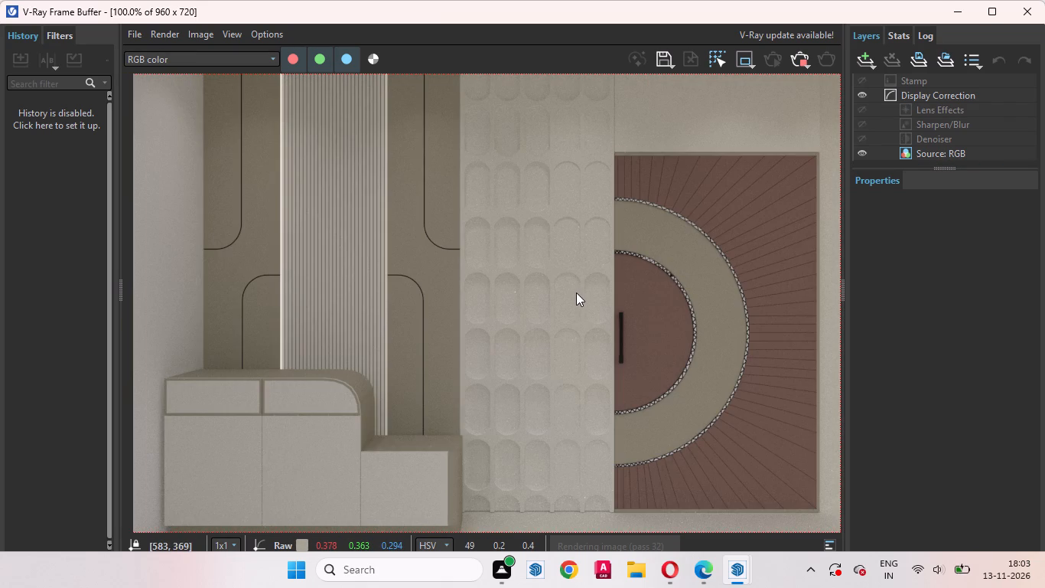
# Examine the arched wall tiles and the counter in the render, up close and within the full view.
pyautogui.scroll(1, 526, 120)
pyautogui.scroll(-1, 526, 120)
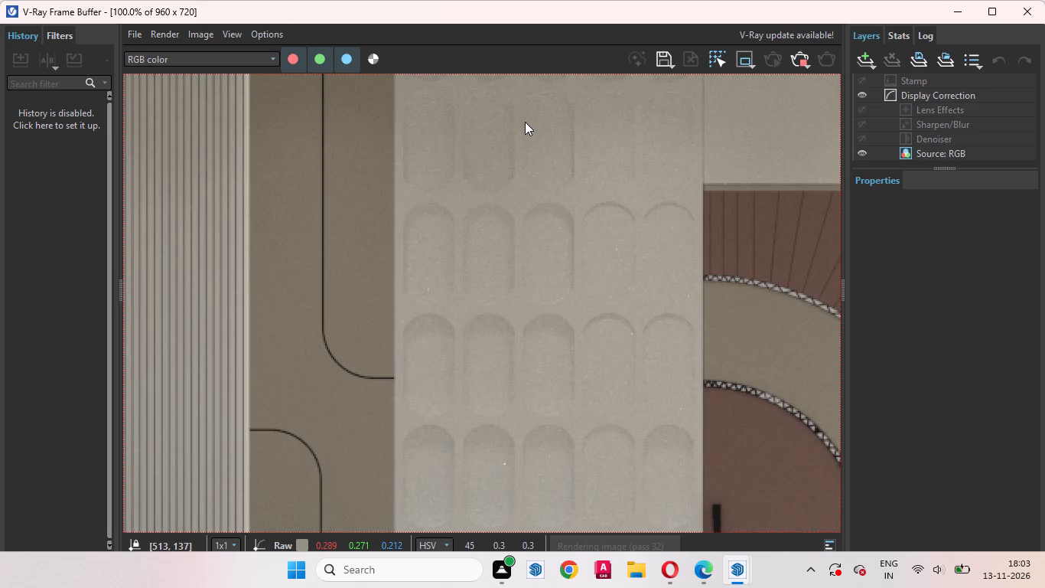
pyautogui.scroll(-1, 525, 122)
pyautogui.moveTo(530, 390); pyautogui.dragTo(525, 359, button='middle')
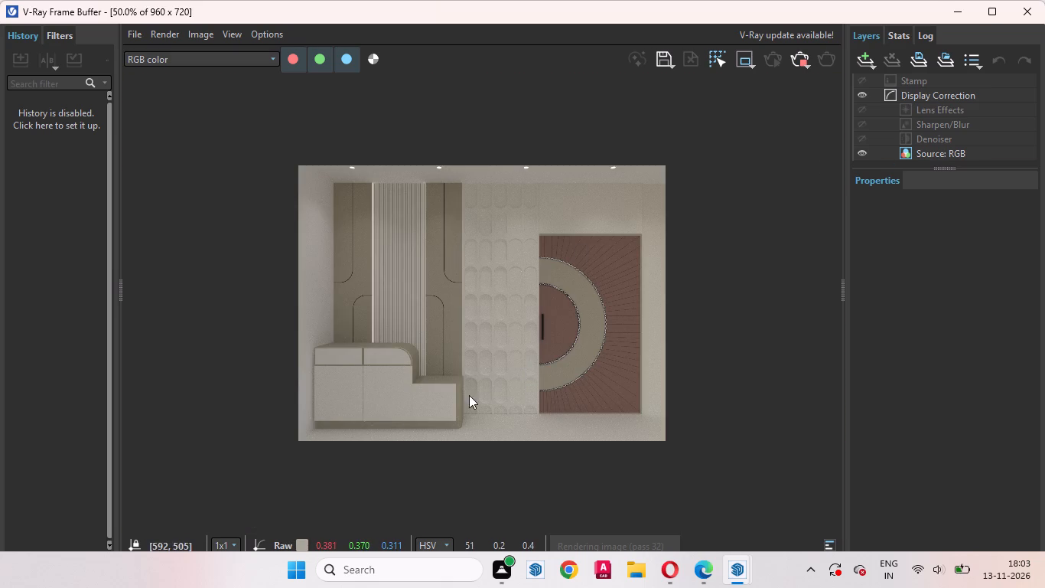
pyautogui.scroll(1, 377, 375)
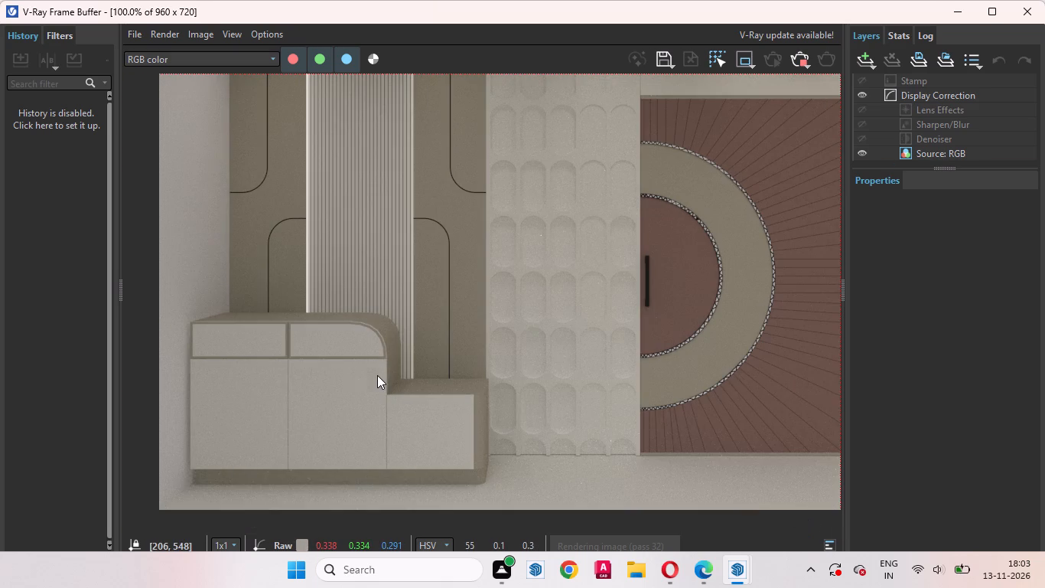
pyautogui.moveTo(260, 346); pyautogui.dragTo(388, 316, button='middle')
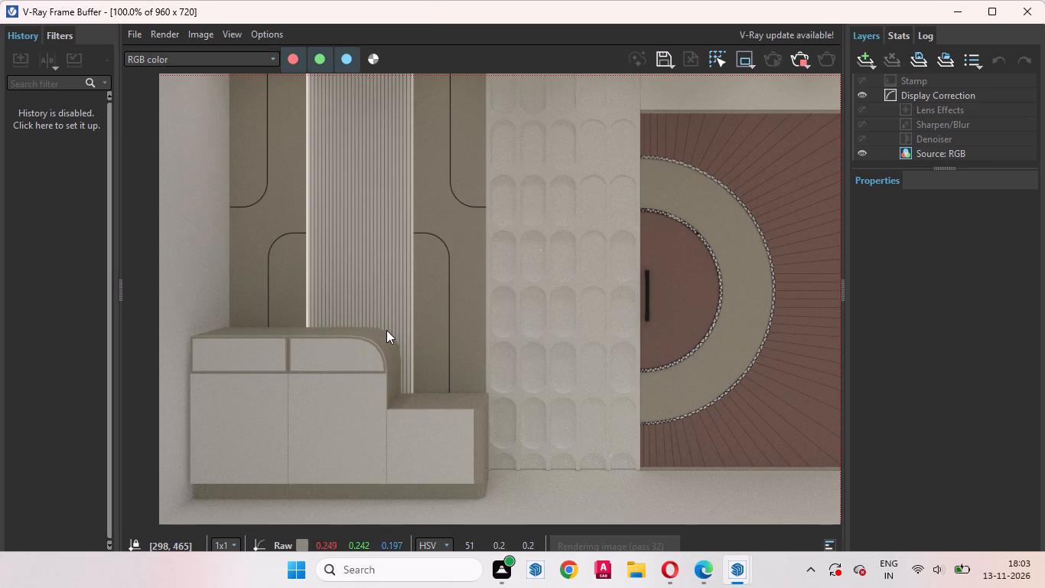
pyautogui.scroll(-1, 395, 436)
pyautogui.scroll(1, 369, 423)
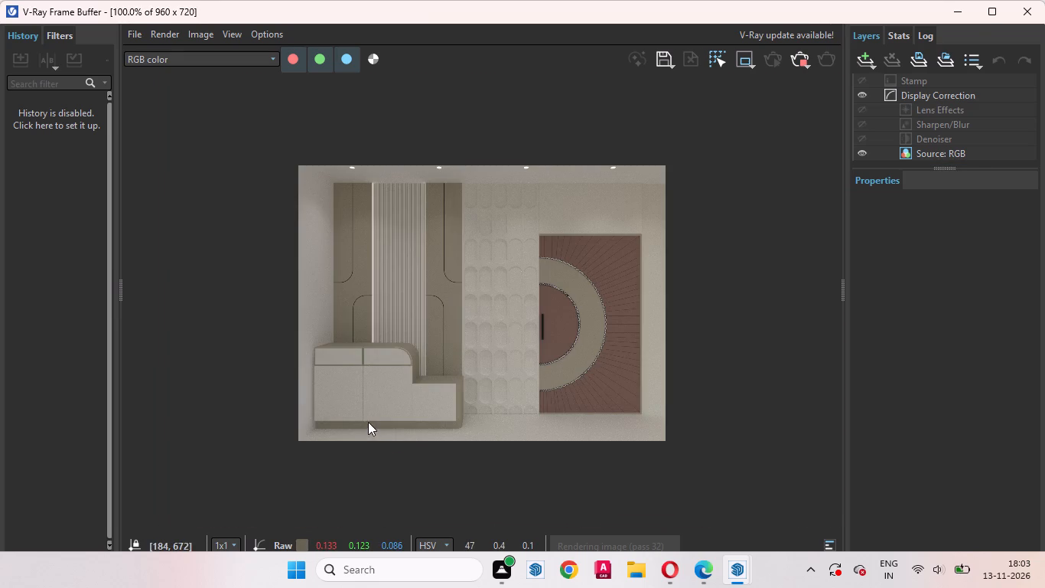
pyautogui.scroll(1, 430, 465)
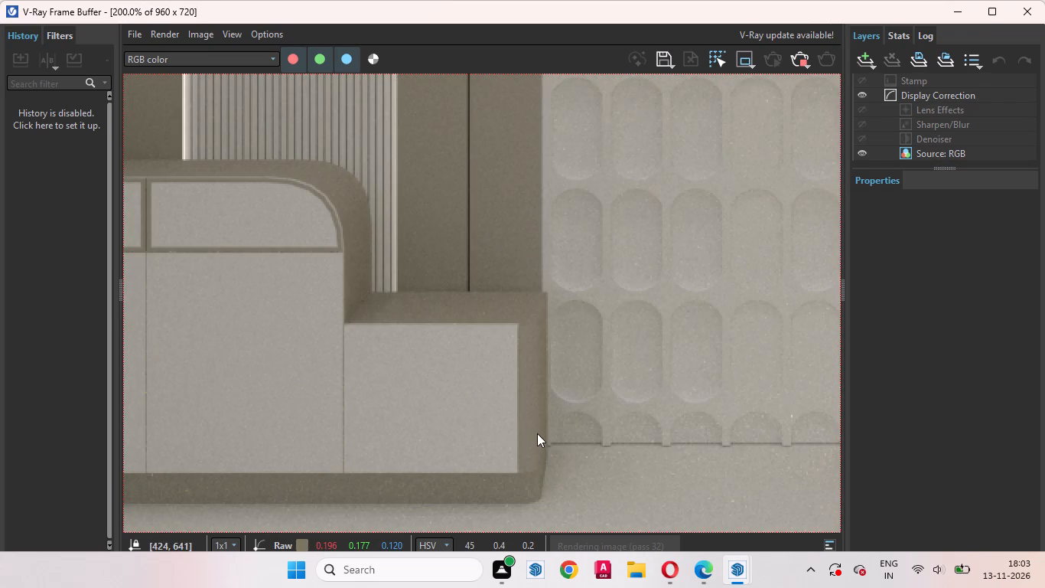
pyautogui.moveTo(538, 433); pyautogui.dragTo(653, 312, button='middle')
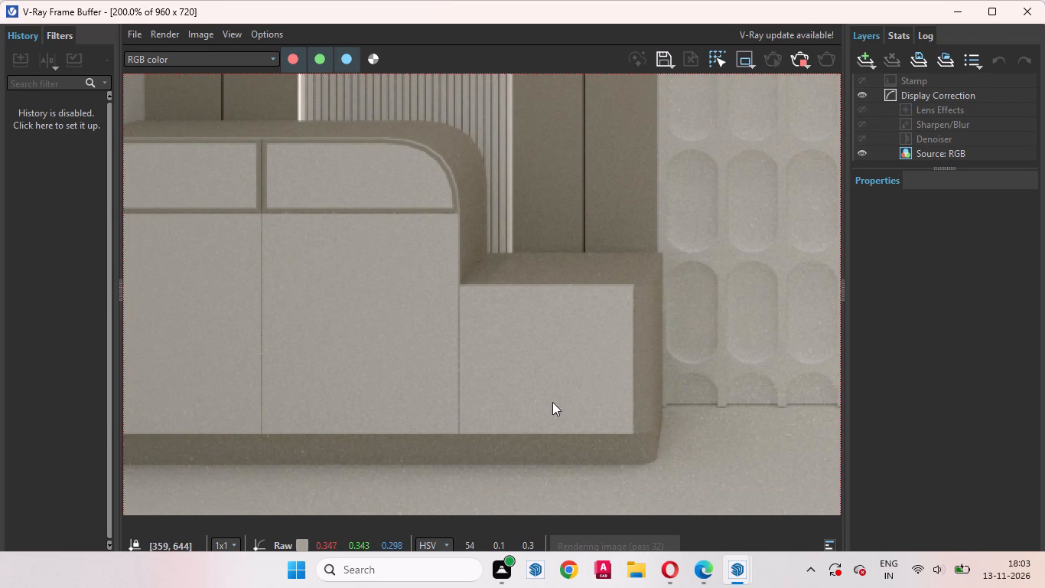
pyautogui.scroll(-2, 528, 411)
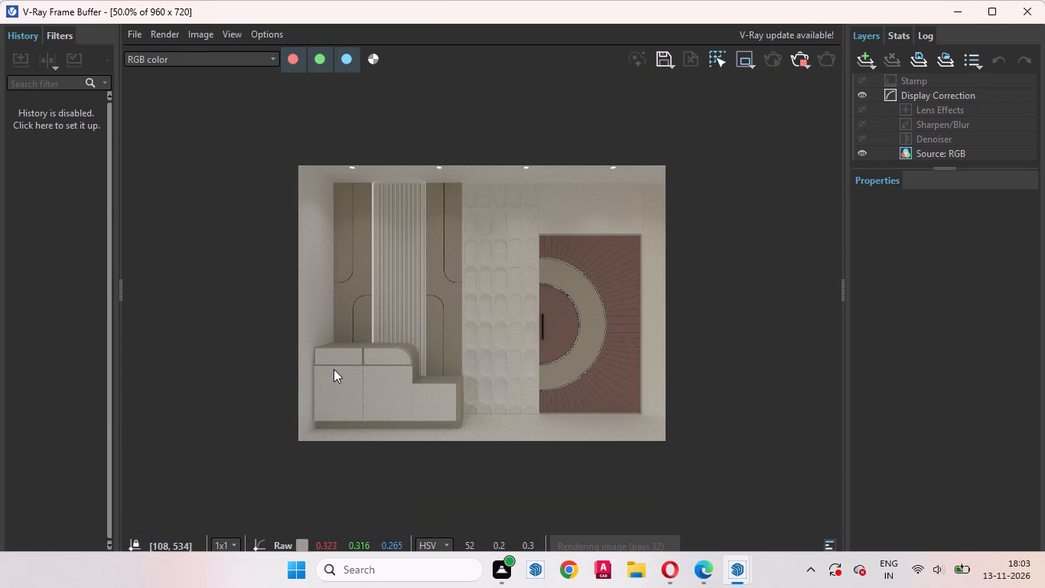
pyautogui.scroll(1, 295, 365)
pyautogui.moveTo(191, 382); pyautogui.dragTo(242, 381, button='middle')
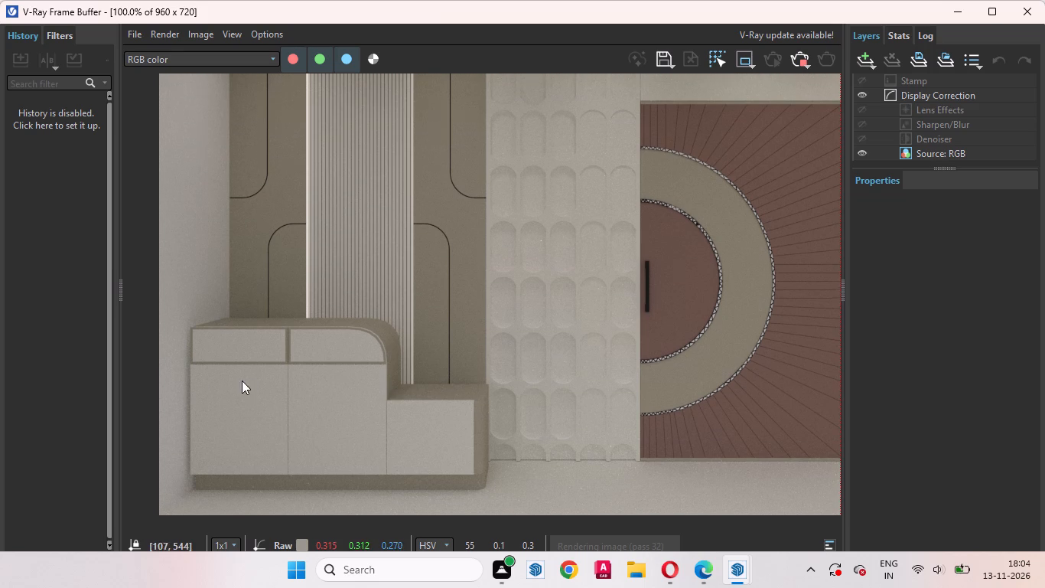
pyautogui.moveTo(242, 381); pyautogui.dragTo(251, 400, button='middle')
pyautogui.scroll(-1, 327, 431)
pyautogui.scroll(1, 344, 298)
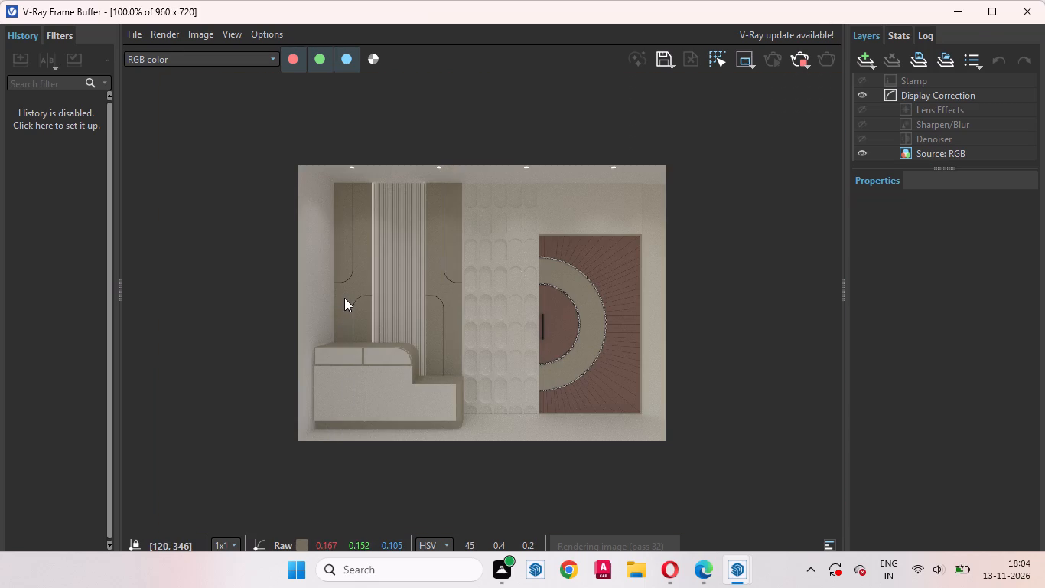
# Examine the fluted strip, grooved wall panels, arched tiles and door together in the render, checking them at closer range.
pyautogui.moveTo(436, 300); pyautogui.dragTo(354, 384, button='middle')
pyautogui.moveTo(526, 258); pyautogui.dragTo(237, 204, button='middle')
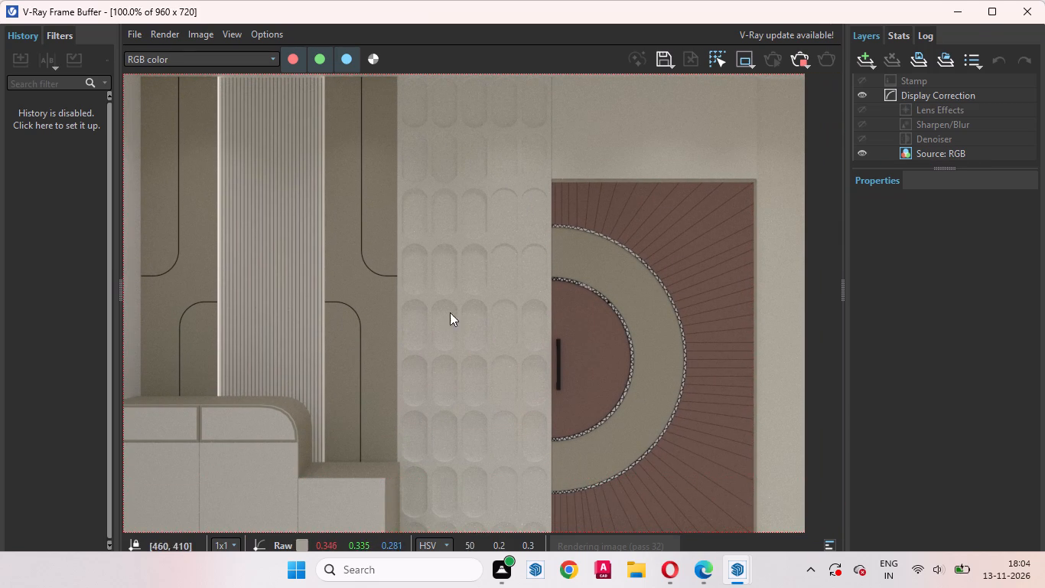
pyautogui.scroll(2, 626, 151)
pyautogui.scroll(-1, 667, 227)
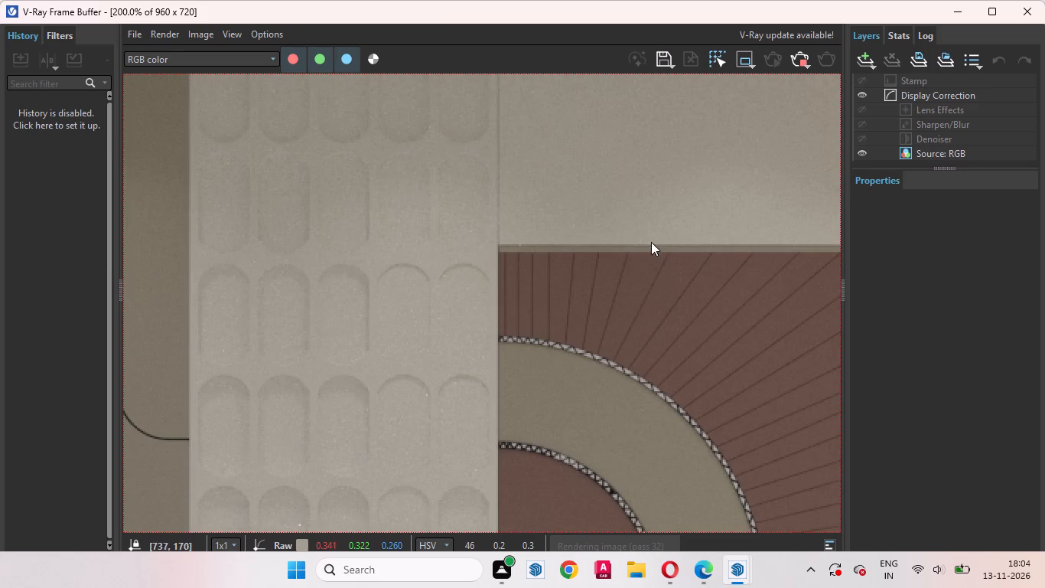
pyautogui.moveTo(470, 253); pyautogui.dragTo(648, 243, button='middle')
pyautogui.moveTo(481, 279); pyautogui.dragTo(711, 262, button='middle')
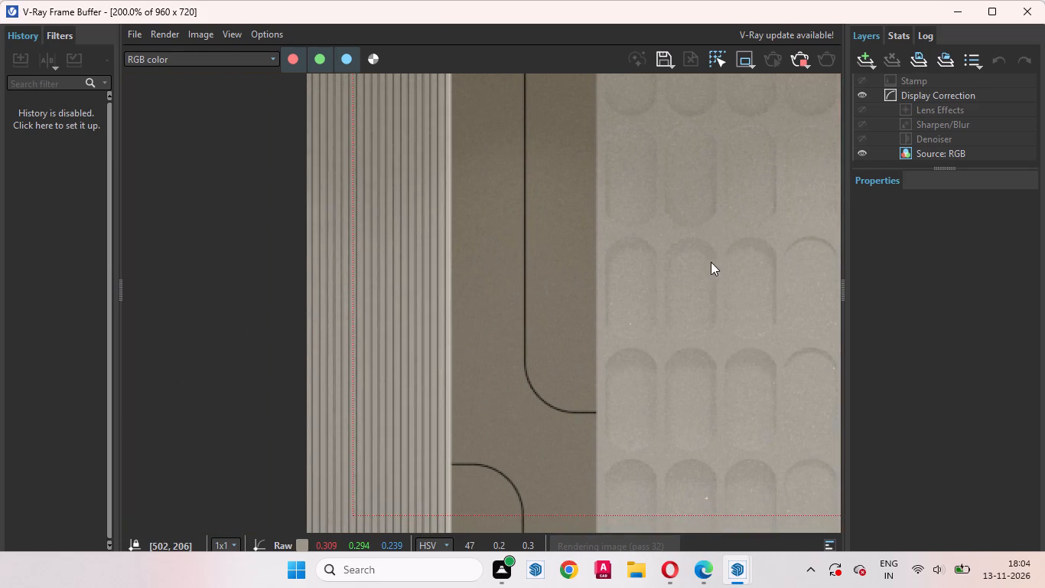
pyautogui.scroll(-2, 529, 224)
pyautogui.scroll(1, 470, 295)
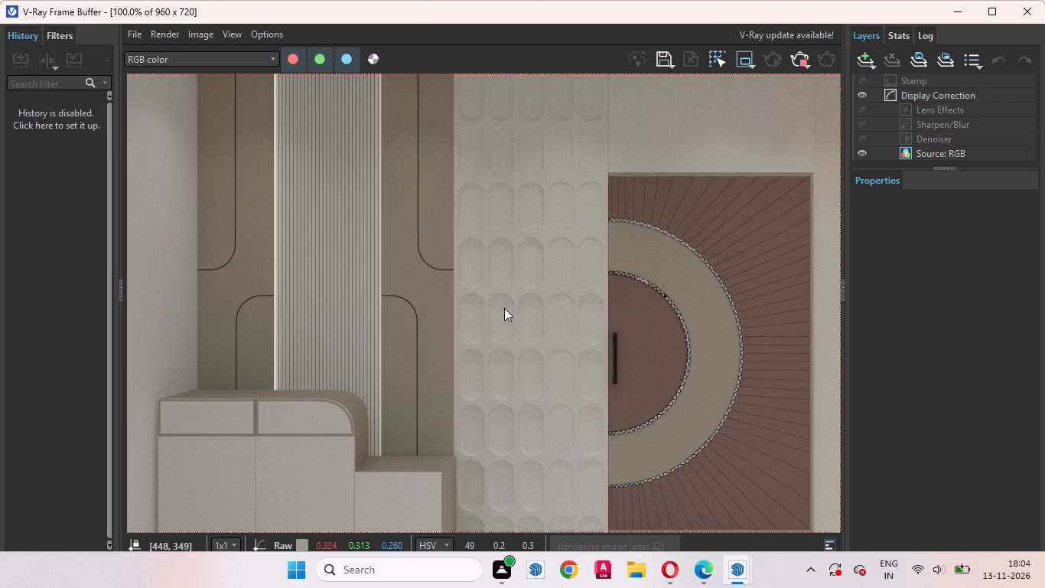
pyautogui.moveTo(505, 296); pyautogui.dragTo(471, 323, button='middle')
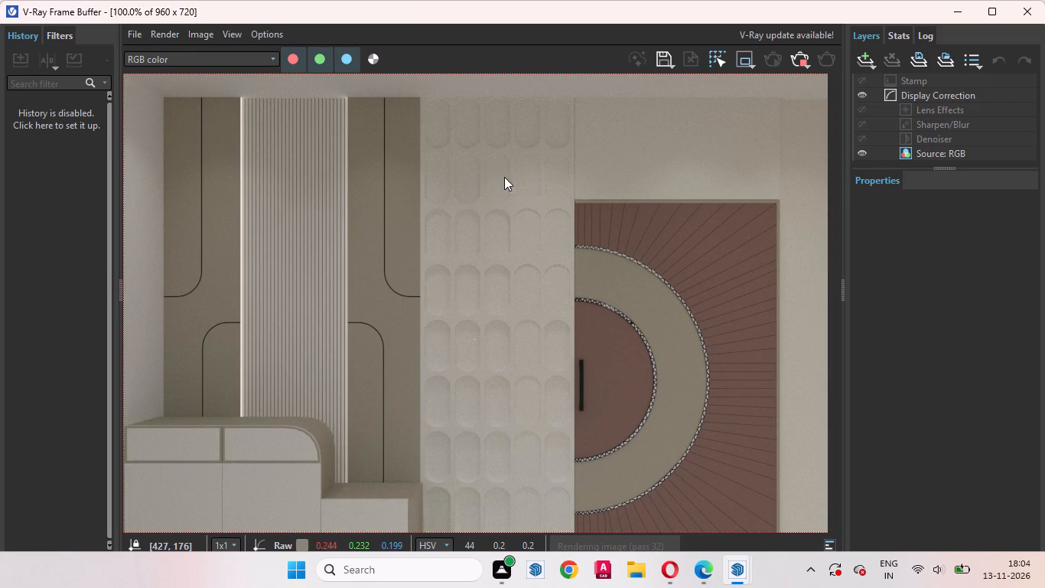
pyautogui.moveTo(249, 207); pyautogui.dragTo(263, 201, button='middle')
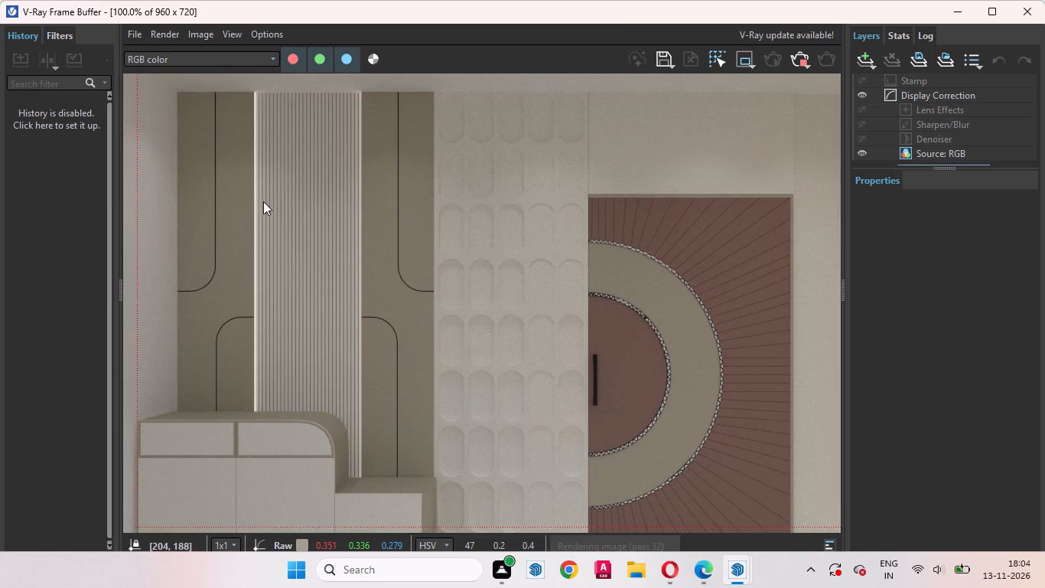
pyautogui.moveTo(263, 201); pyautogui.dragTo(258, 206, button='middle')
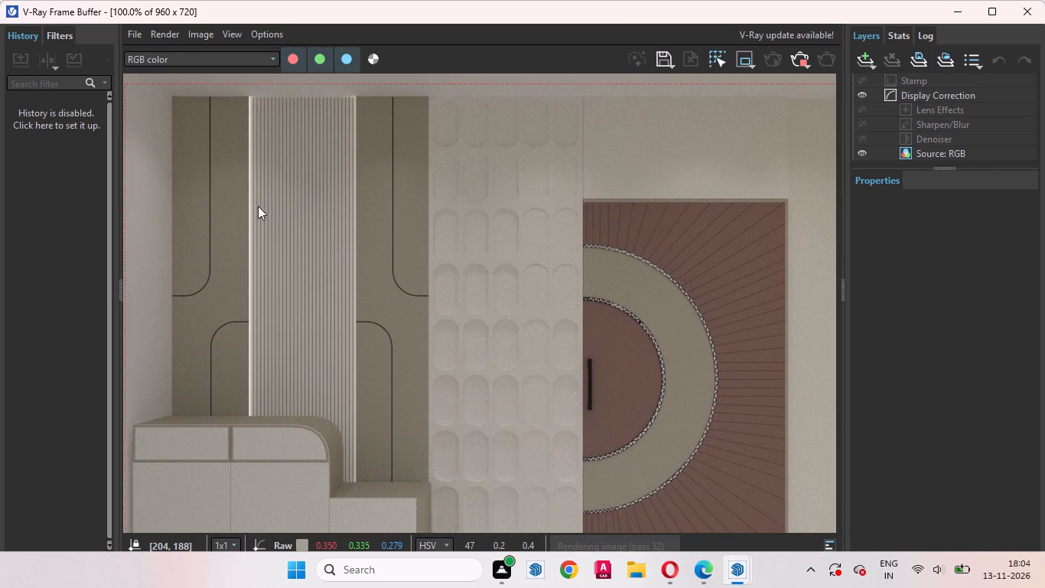
pyautogui.moveTo(258, 206); pyautogui.dragTo(258, 208, button='middle')
pyautogui.scroll(-1, 383, 220)
pyautogui.scroll(1, 448, 269)
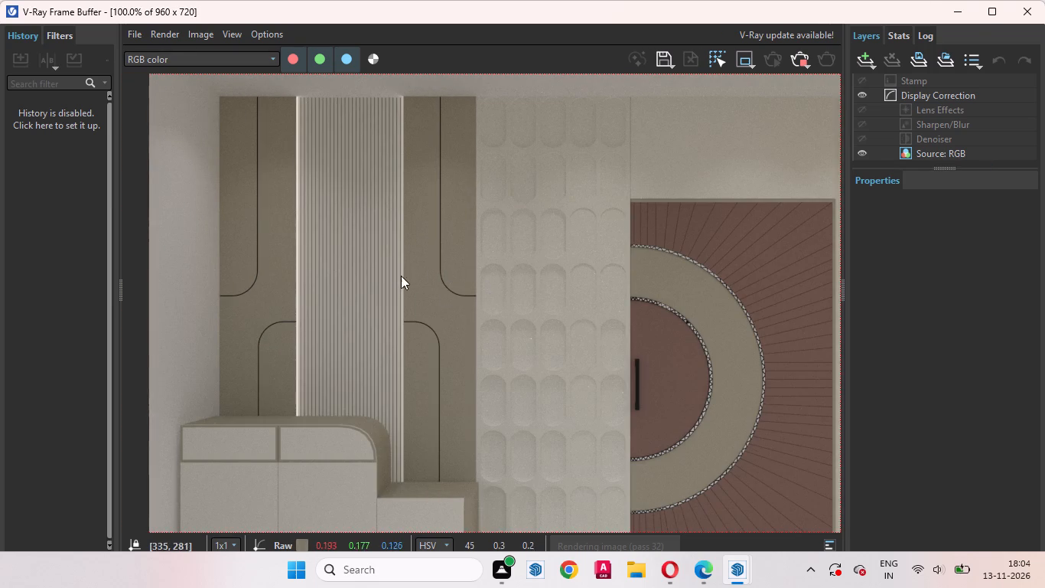
pyautogui.moveTo(376, 244); pyautogui.dragTo(319, 122, button='middle')
pyautogui.moveTo(403, 377); pyautogui.dragTo(479, 364, button='middle')
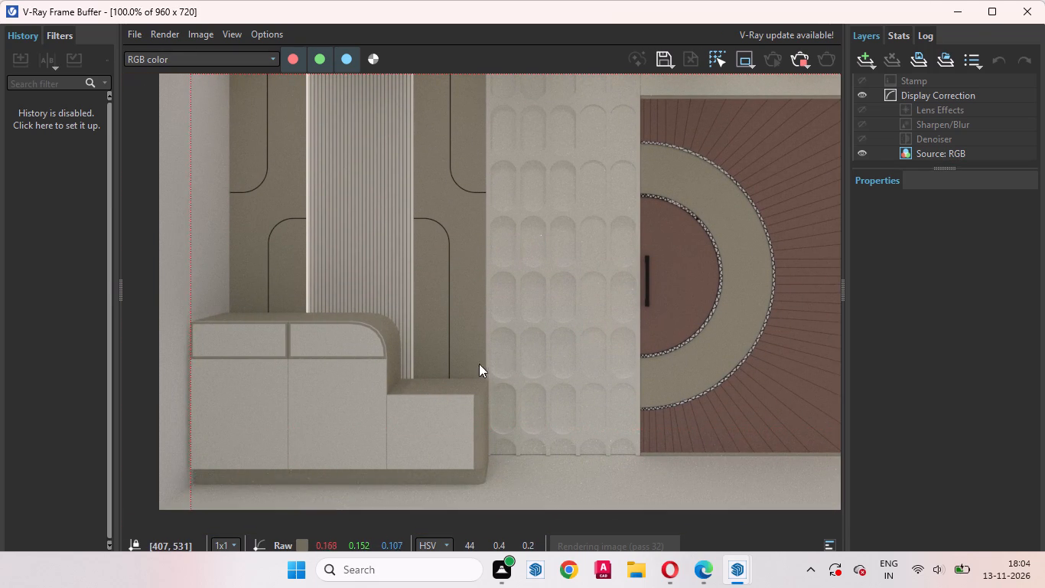
pyautogui.moveTo(479, 364); pyautogui.dragTo(527, 364, button='middle')
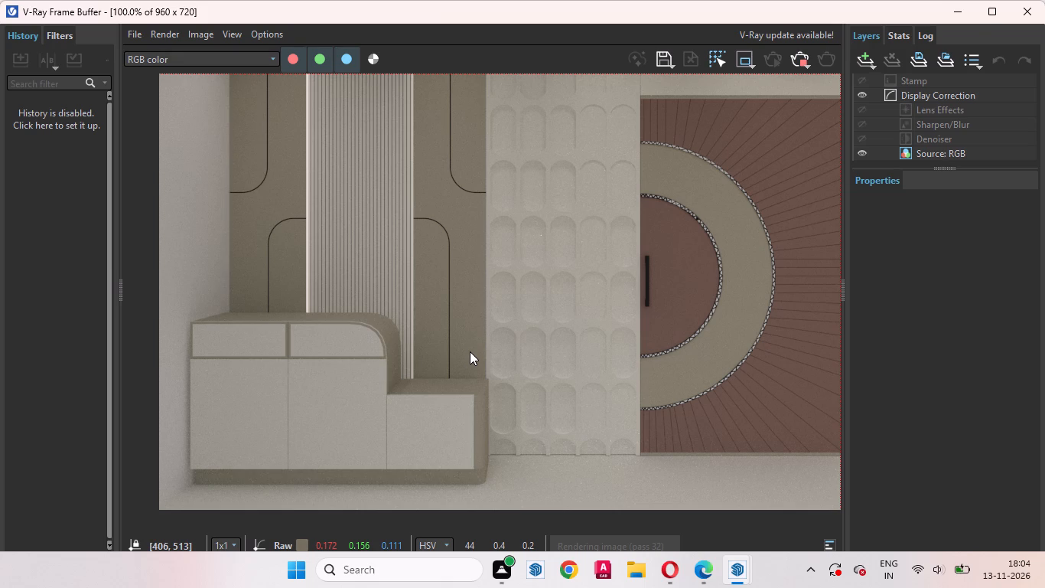
# Return to the SketchUp model and close the group left open for editing.
pyautogui.click(955, 15)
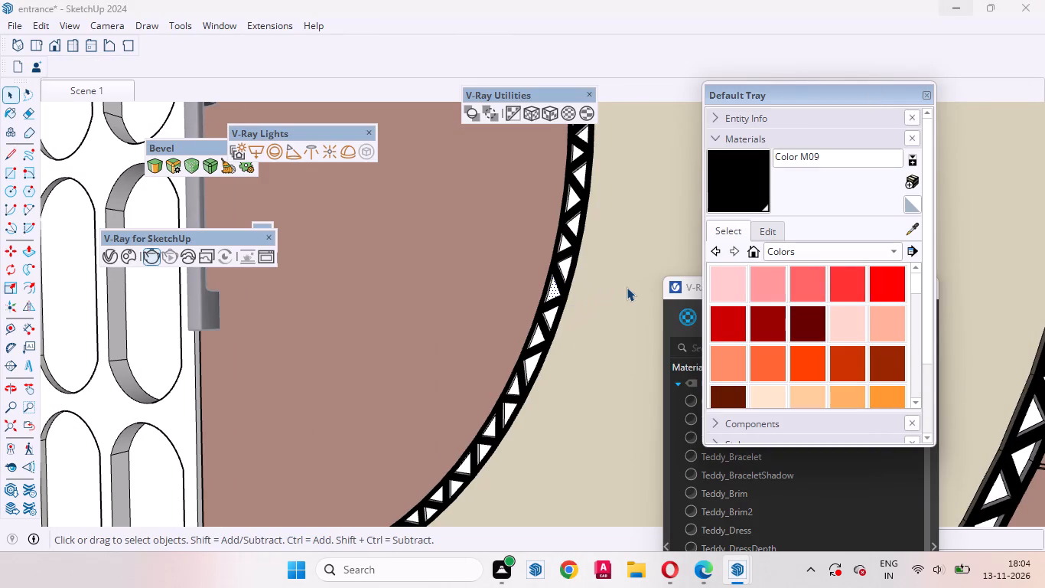
pyautogui.scroll(-18, 627, 287)
pyautogui.scroll(-1, 594, 357)
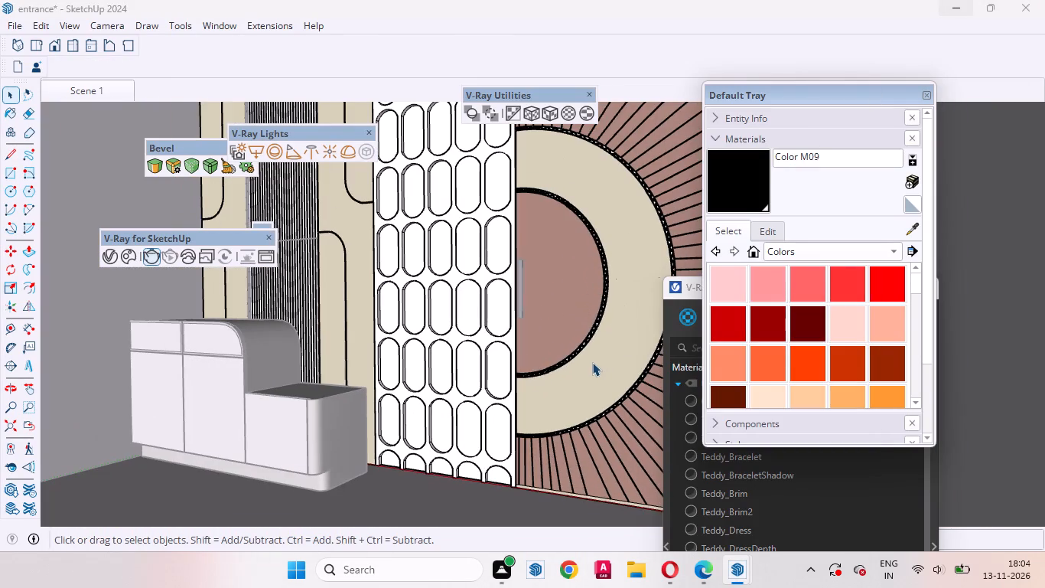
pyautogui.scroll(3, 633, 243)
pyautogui.scroll(-3, 574, 344)
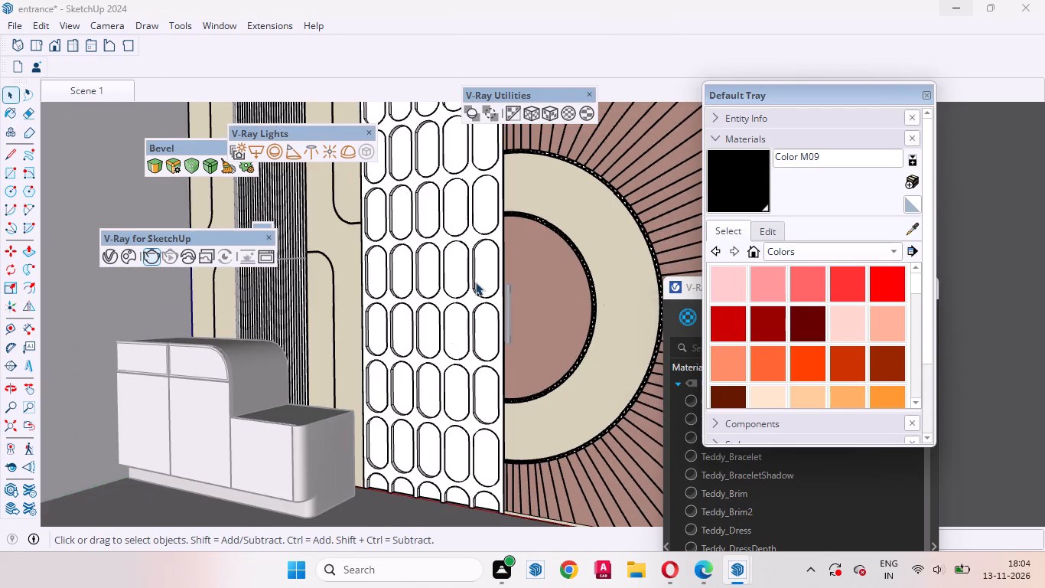
pyautogui.scroll(3, 476, 280)
pyautogui.scroll(-20, 513, 312)
pyautogui.scroll(-6, 513, 312)
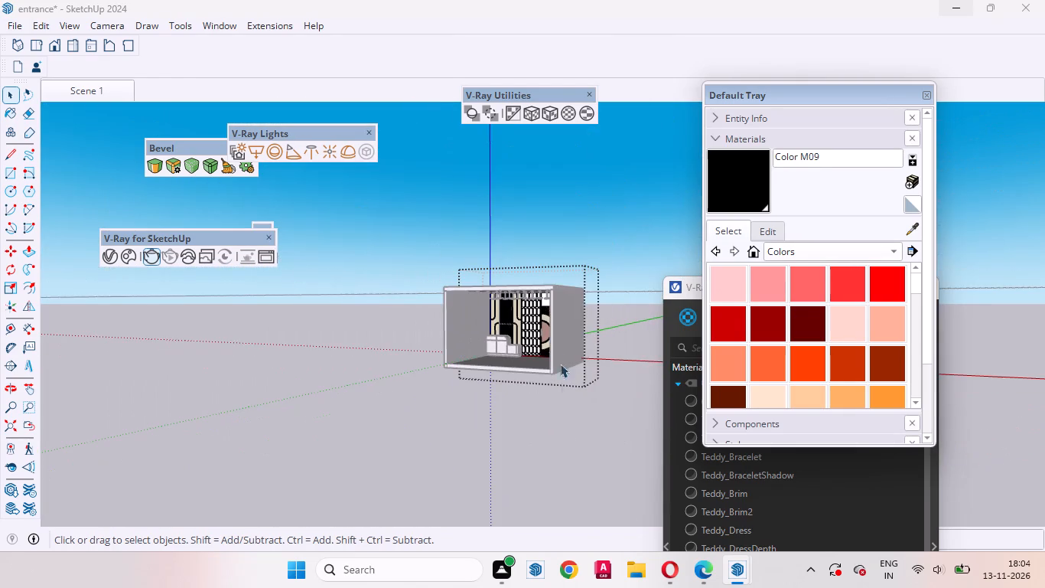
pyautogui.click(562, 429)
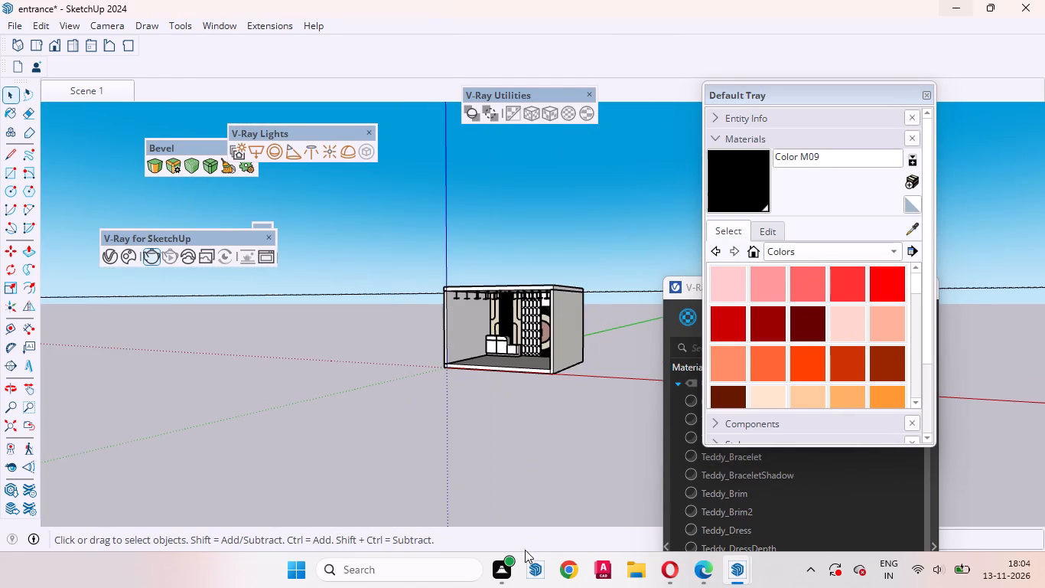
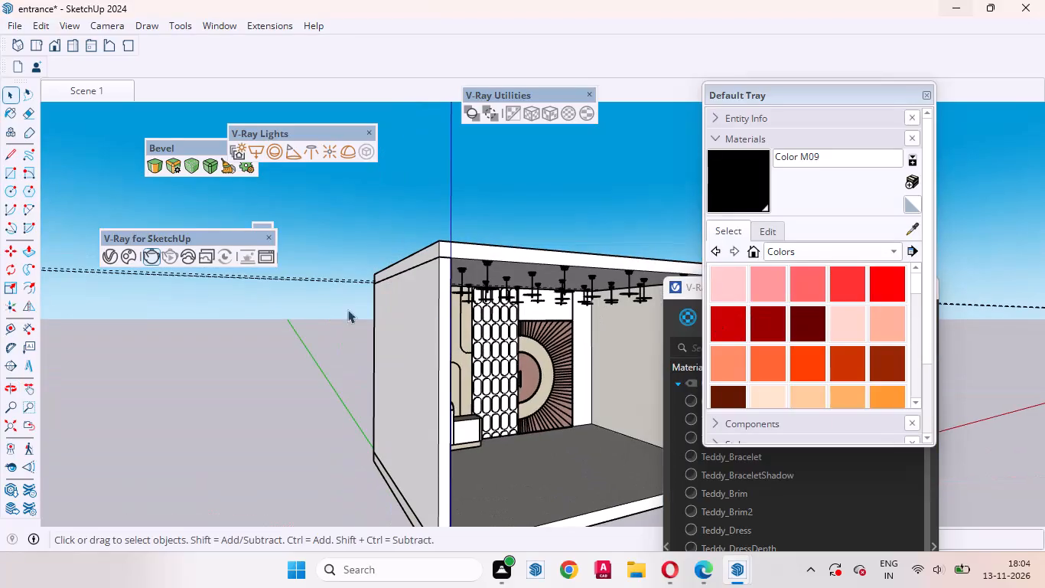
# Delete the dashed guide lines running past the entrance room and clear the selection.
pyautogui.moveTo(288, 315); pyautogui.dragTo(60, 152)
pyautogui.moveTo(389, 334); pyautogui.dragTo(256, 188, button='middle')
pyautogui.scroll(1, 389, 334)
pyautogui.press('Delete')
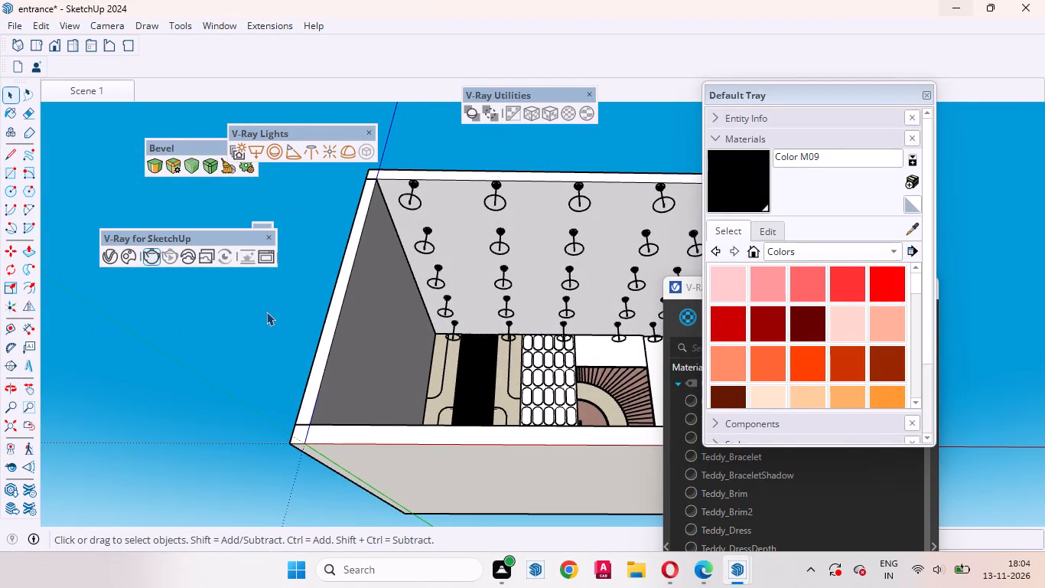
pyautogui.click(266, 312)
# Examine the open-fronted room from above, including its ceiling lights, back wall panels and door.
pyautogui.scroll(5, 534, 187)
pyautogui.scroll(-3, 492, 359)
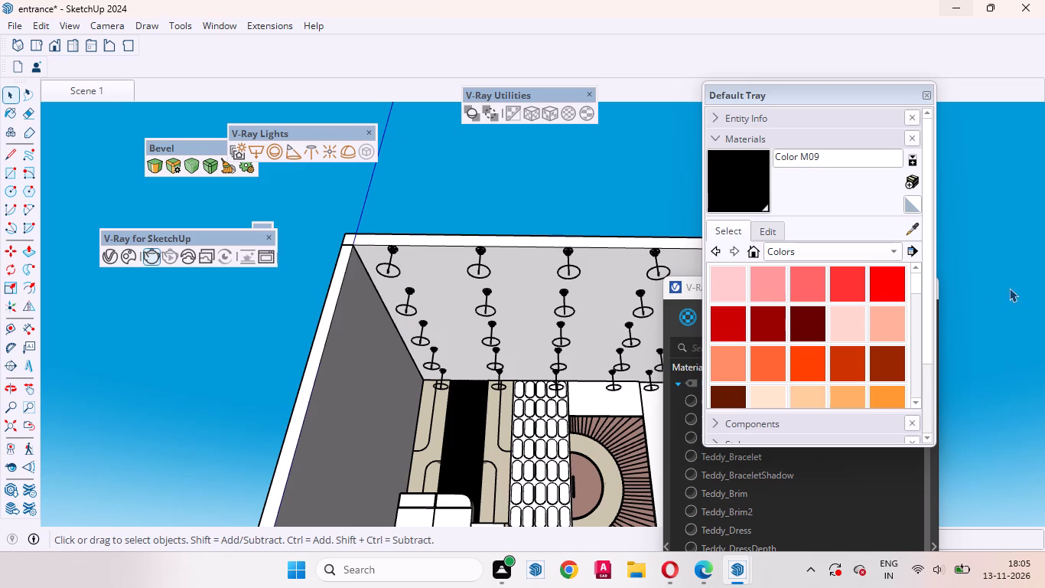
pyautogui.scroll(3, 372, 351)
pyautogui.scroll(-2, 467, 457)
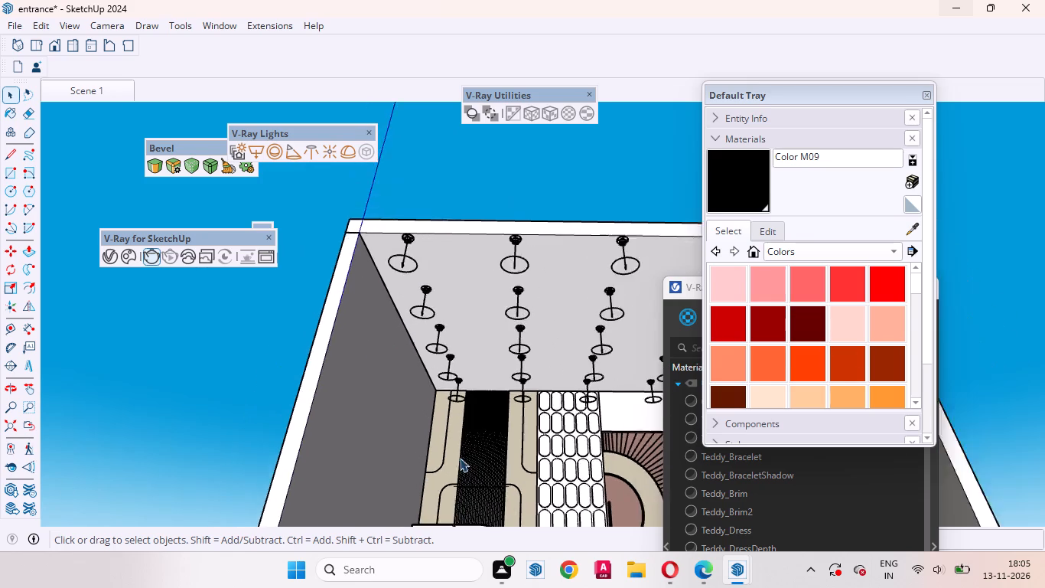
pyautogui.scroll(-1, 460, 458)
pyautogui.scroll(1, 445, 452)
pyautogui.scroll(-3, 456, 444)
pyautogui.scroll(-4, 526, 443)
pyautogui.scroll(5, 616, 554)
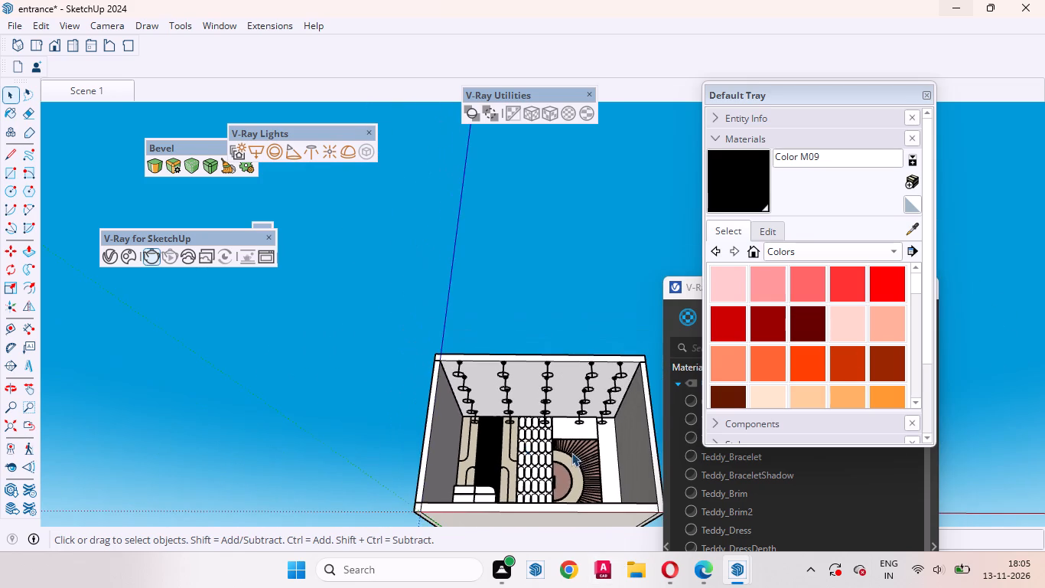
pyautogui.scroll(7, 571, 453)
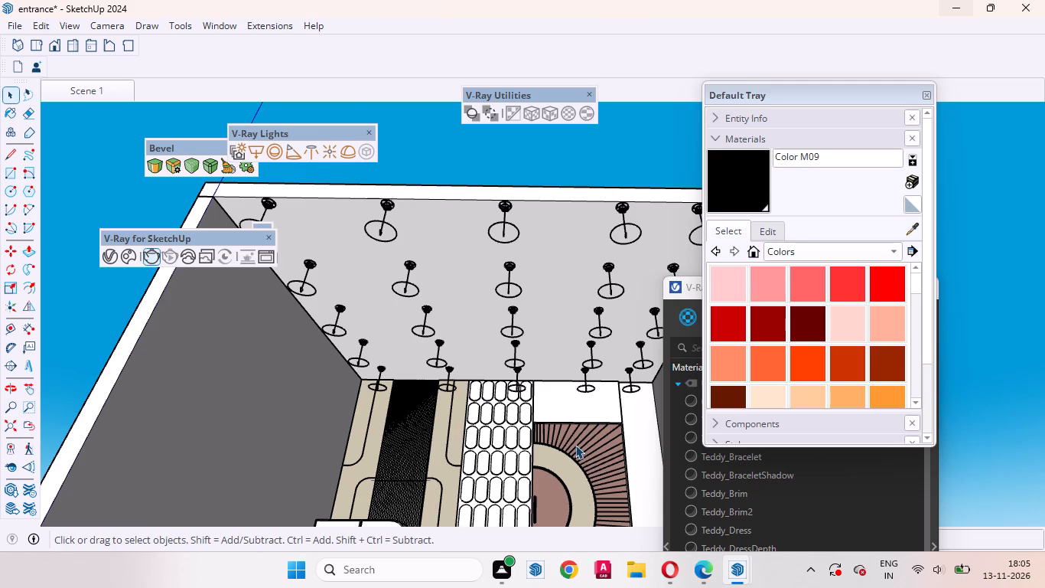
pyautogui.scroll(-4, 575, 445)
pyautogui.scroll(1, 513, 388)
pyautogui.scroll(-4, 513, 371)
pyautogui.scroll(5, 524, 454)
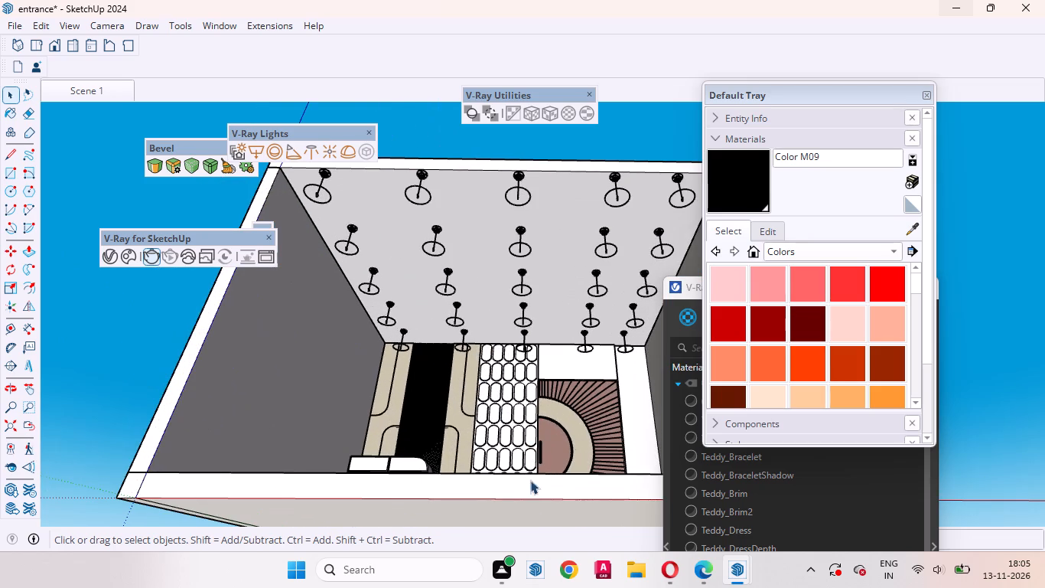
# Examine the arched wall tiles, counter and door from inside the room, up close and from farther away.
pyautogui.moveTo(539, 404); pyautogui.dragTo(534, 587, button='middle')
pyautogui.scroll(4, 499, 381)
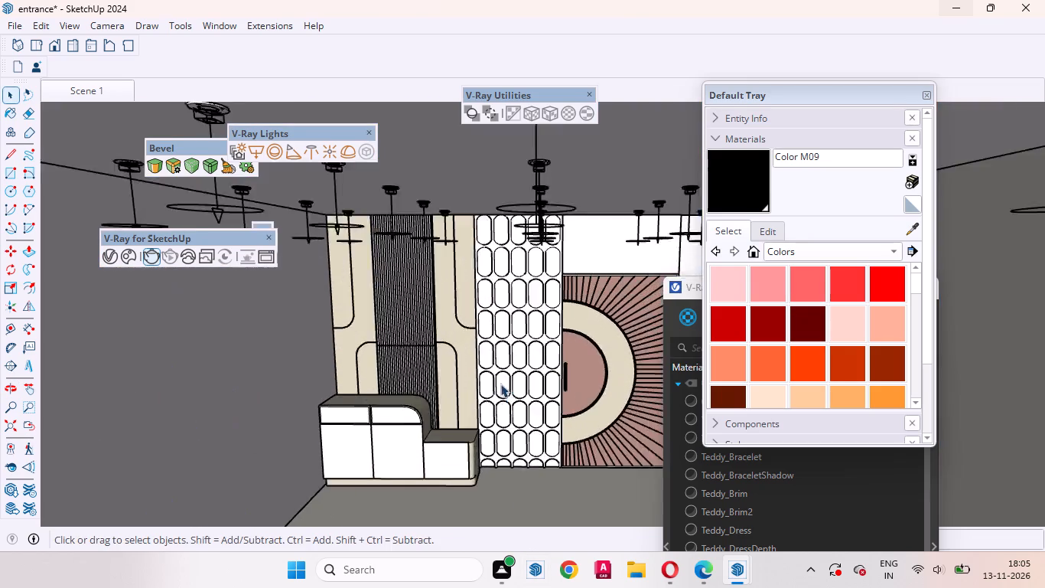
pyautogui.scroll(4, 500, 384)
pyautogui.scroll(6, 513, 445)
pyautogui.scroll(-10, 532, 447)
pyautogui.moveTo(528, 412); pyautogui.dragTo(520, 416, button='middle')
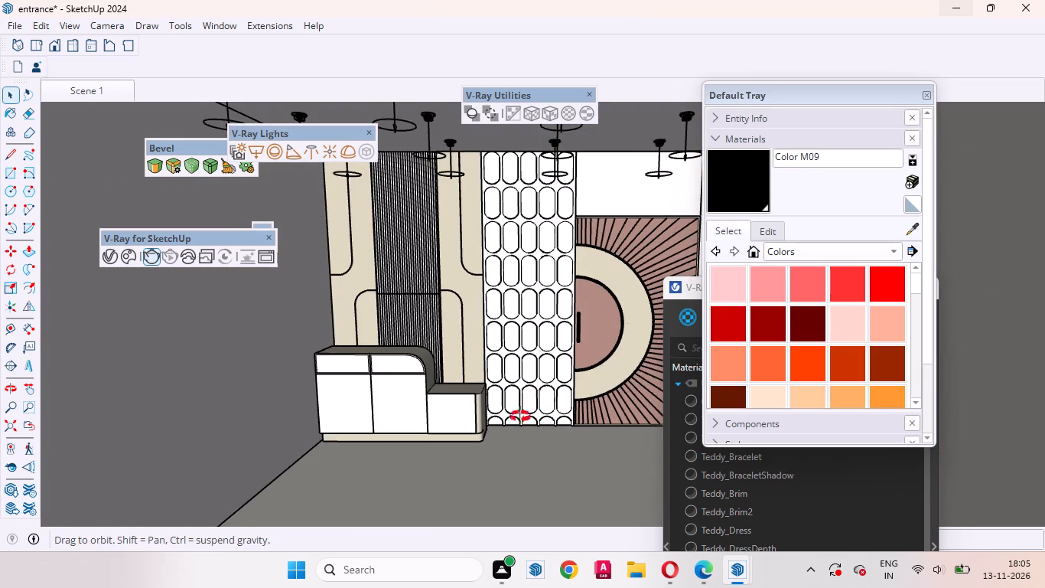
pyautogui.moveTo(520, 416); pyautogui.dragTo(441, 385, button='middle')
pyautogui.scroll(4, 477, 384)
pyautogui.scroll(12, 604, 414)
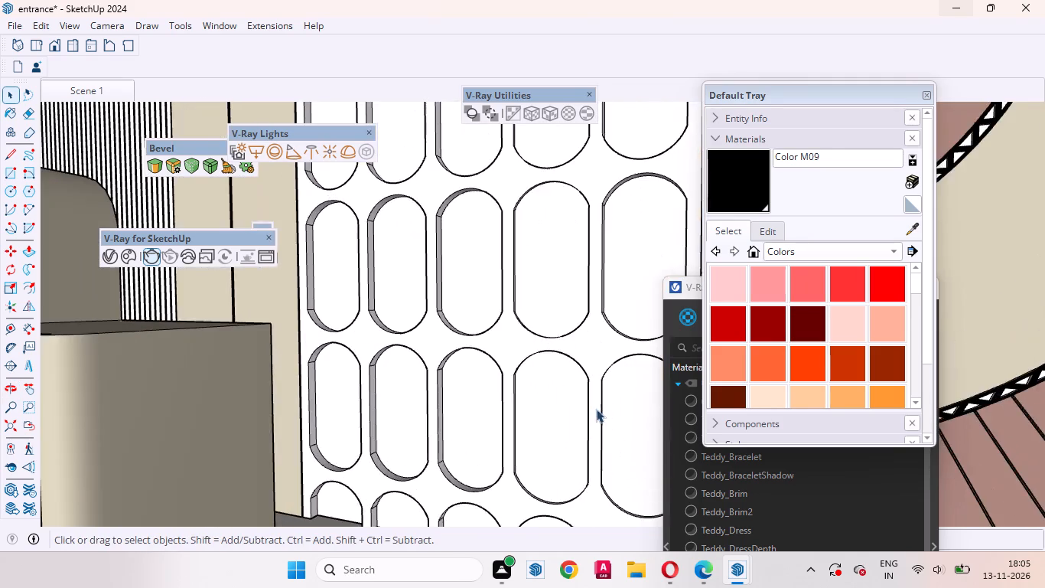
pyautogui.scroll(-17, 477, 462)
pyautogui.moveTo(460, 354); pyautogui.dragTo(532, 386, button='middle')
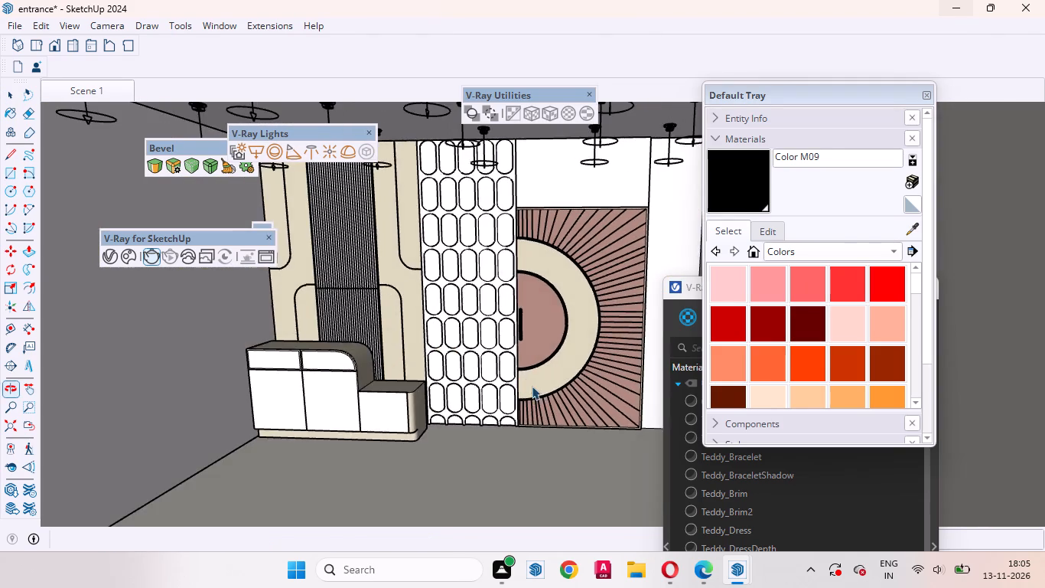
pyautogui.scroll(-10, 542, 318)
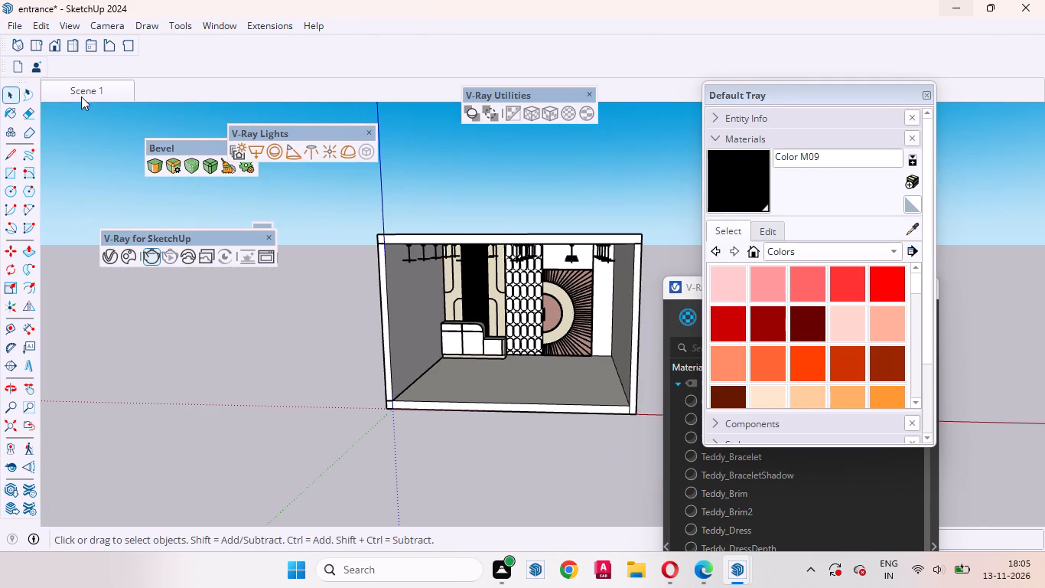
# Recall Scene 1 and examine the fluted strip, grooved panels and arched tiles of the back wall at closer range.
pyautogui.click(81, 93)
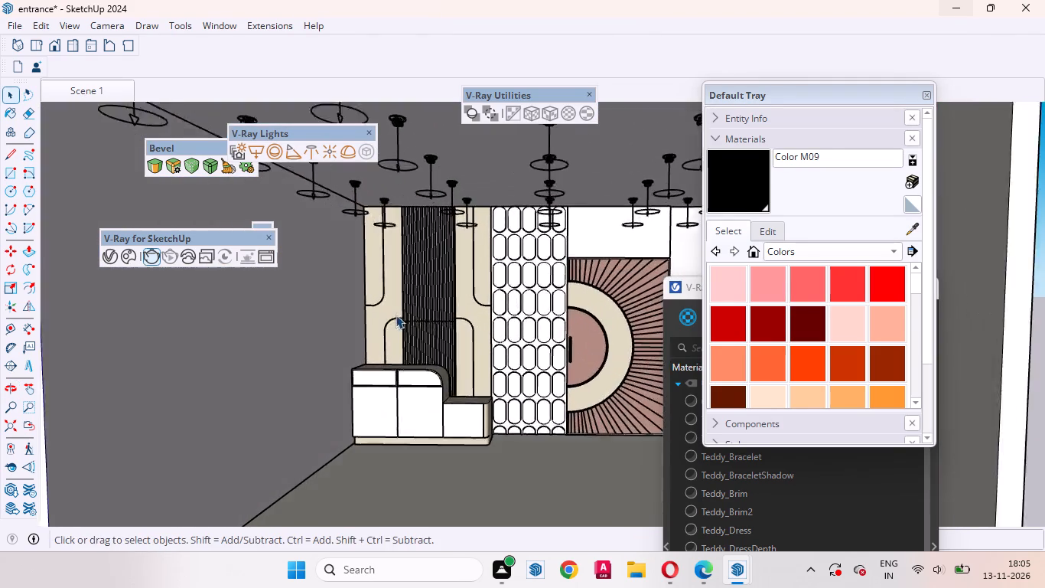
pyautogui.scroll(7, 515, 285)
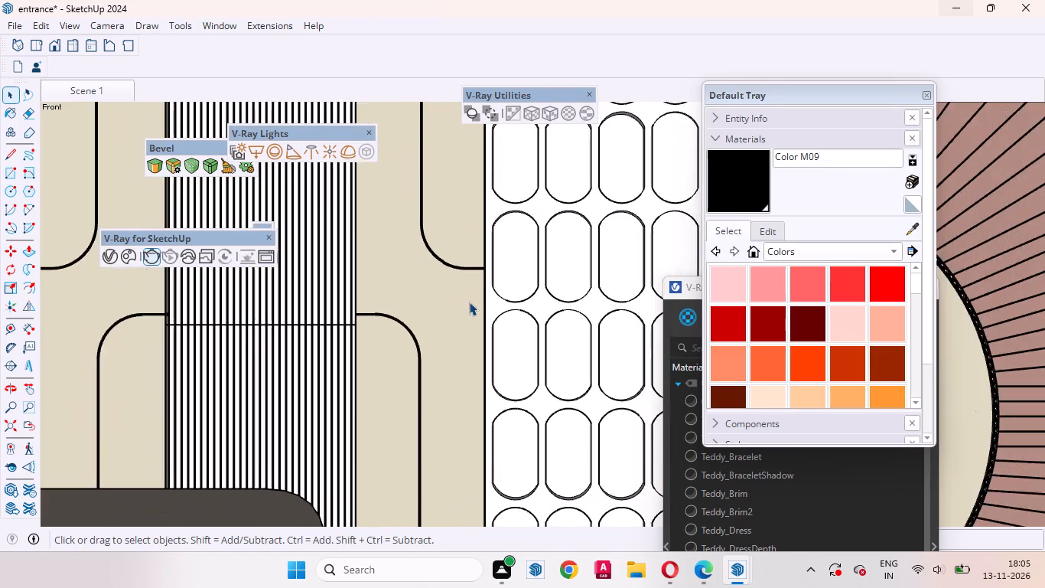
pyautogui.scroll(6, 469, 302)
pyautogui.scroll(-19, 551, 388)
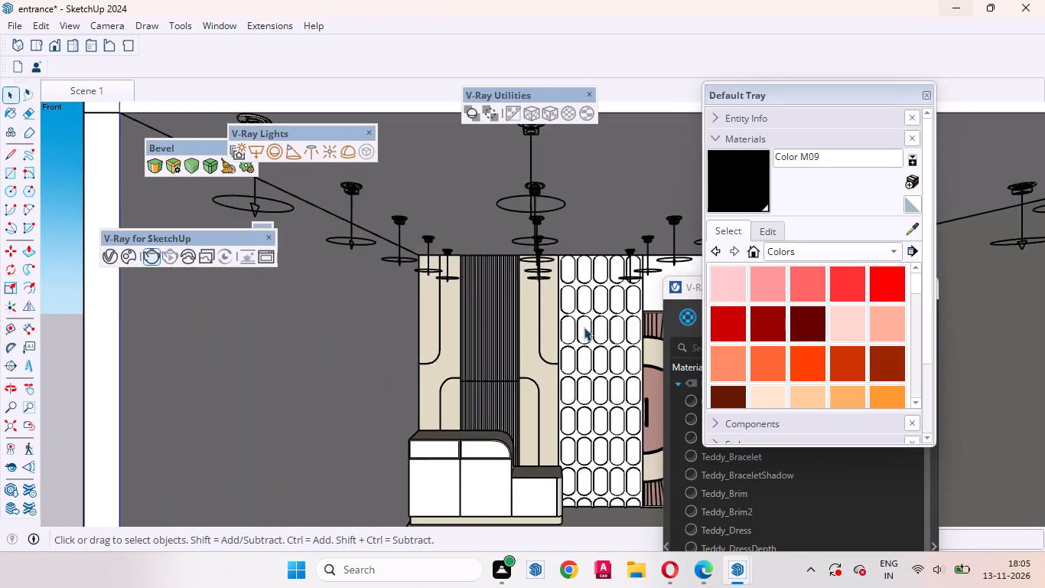
pyautogui.scroll(14, 426, 370)
pyautogui.scroll(-9, 528, 367)
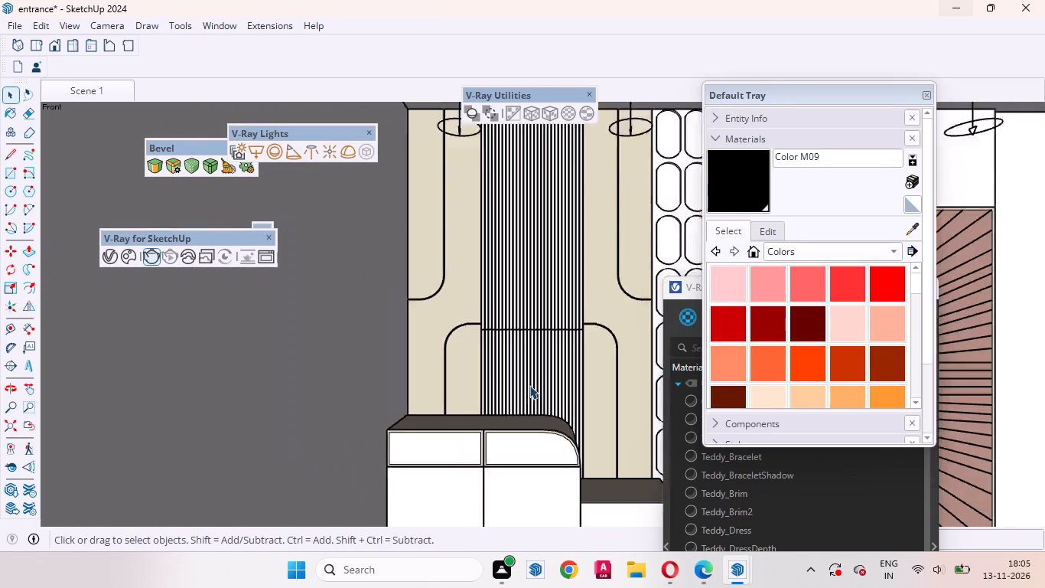
pyautogui.scroll(-8, 529, 385)
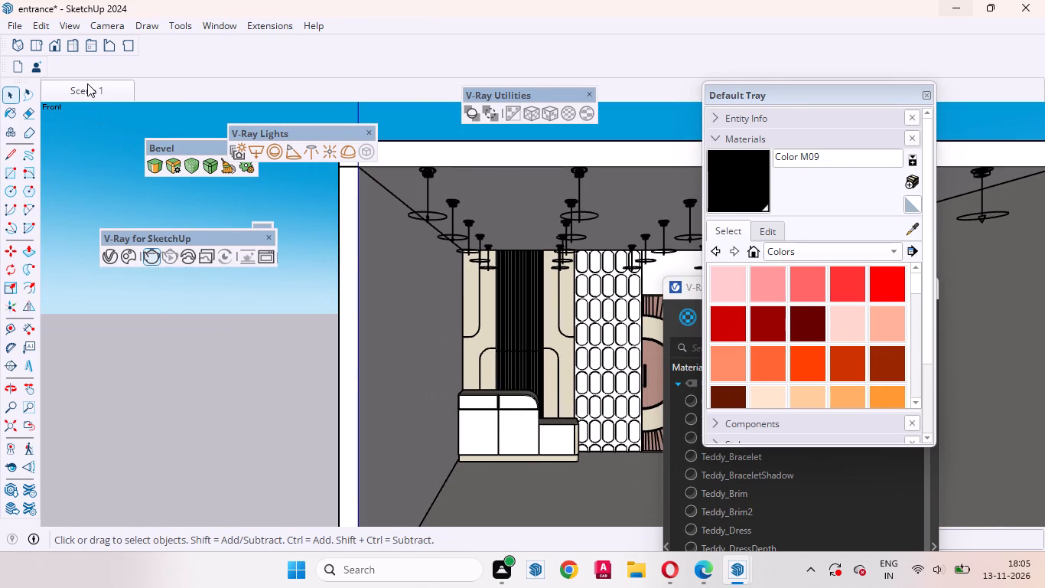
# Recall Scene 1, examine the bottom corner where the arched tiles meet the door, and restore the scene view.
pyautogui.click(91, 88)
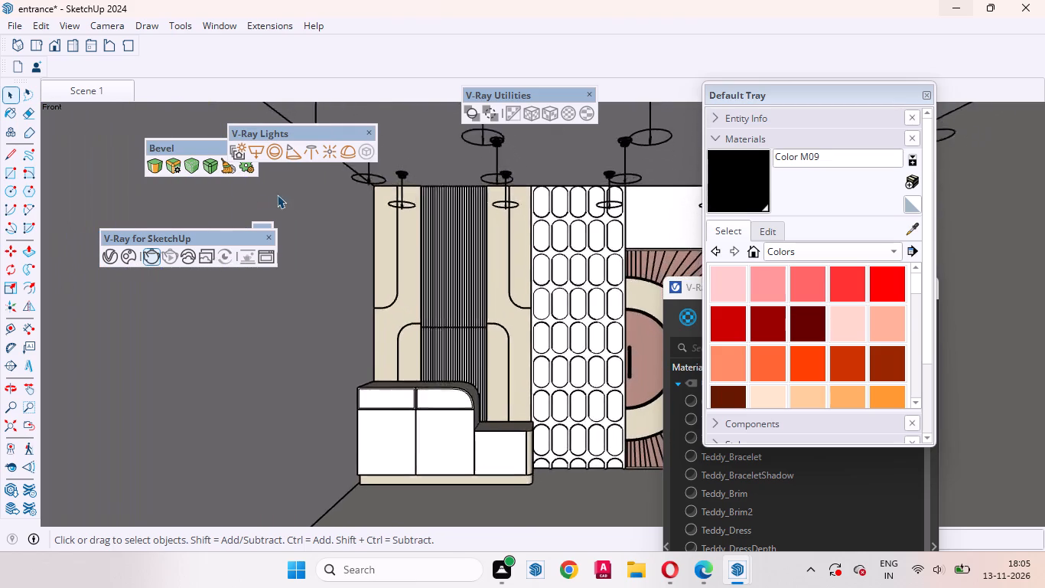
pyautogui.scroll(3, 622, 492)
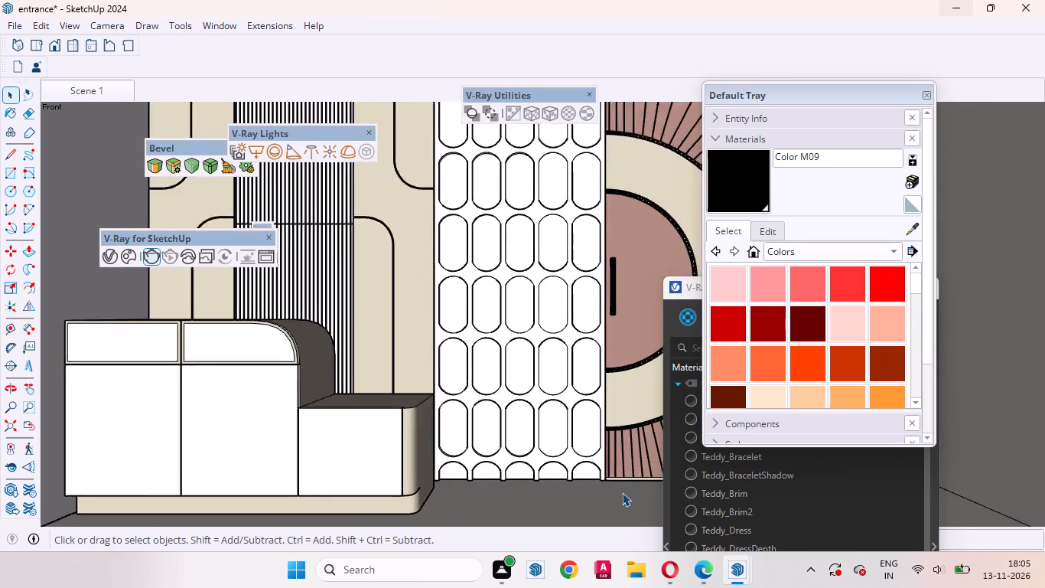
pyautogui.scroll(20, 622, 492)
pyautogui.scroll(9, 622, 492)
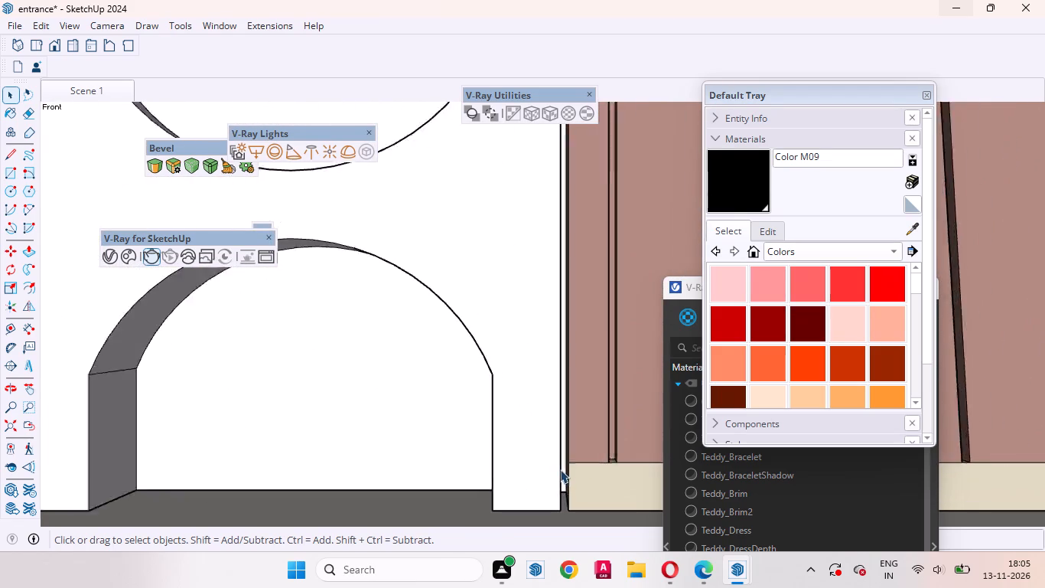
pyautogui.scroll(6, 560, 469)
pyautogui.moveTo(610, 487); pyautogui.dragTo(555, 429, button='middle')
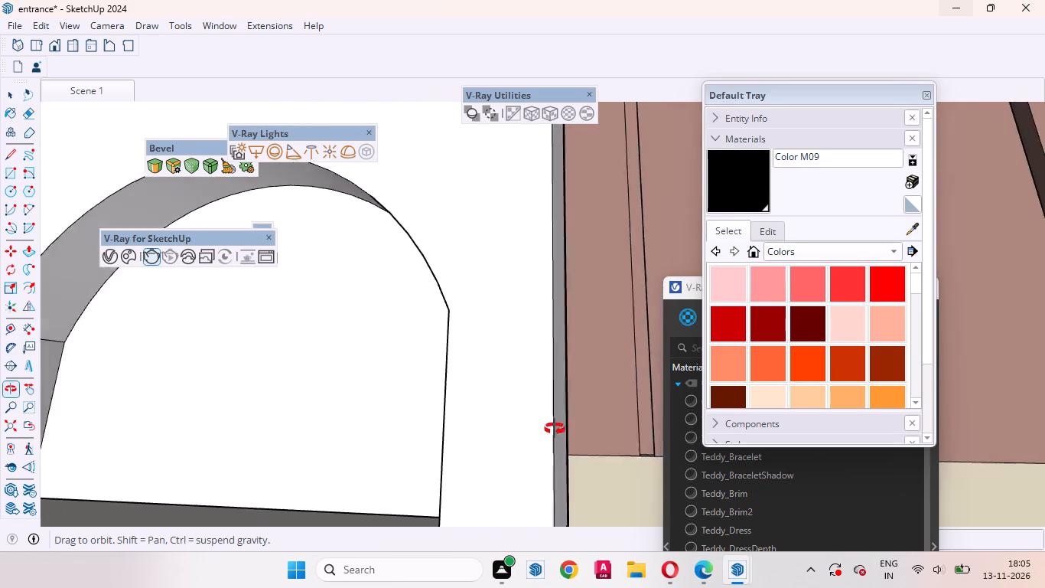
pyautogui.moveTo(555, 429); pyautogui.dragTo(608, 449, button='middle')
pyautogui.click(69, 90)
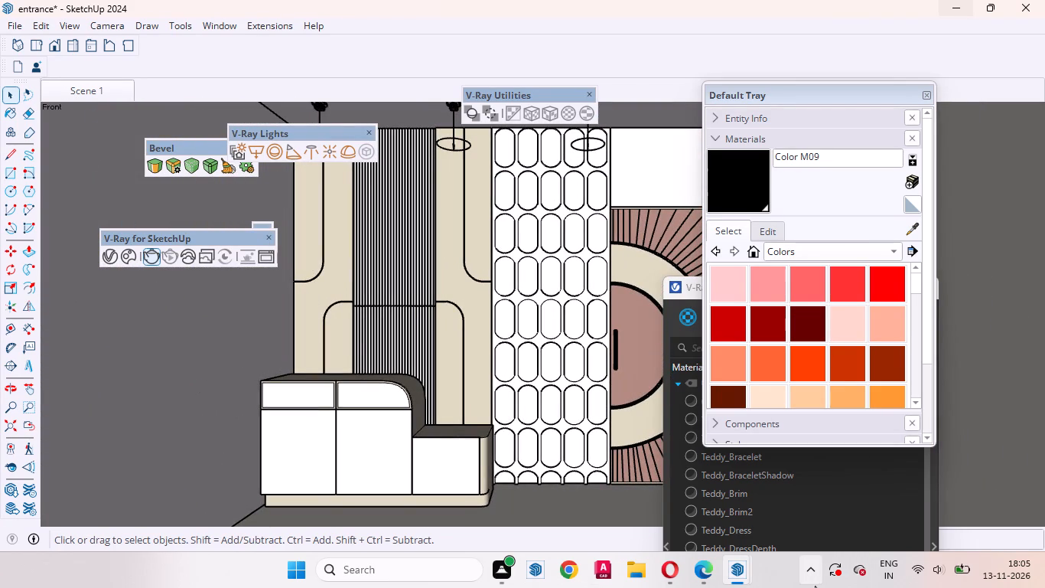
# Switch to the V-Ray Frame Buffer and examine the door's two semicircular trims up close and within the full view.
pyautogui.click(744, 583)
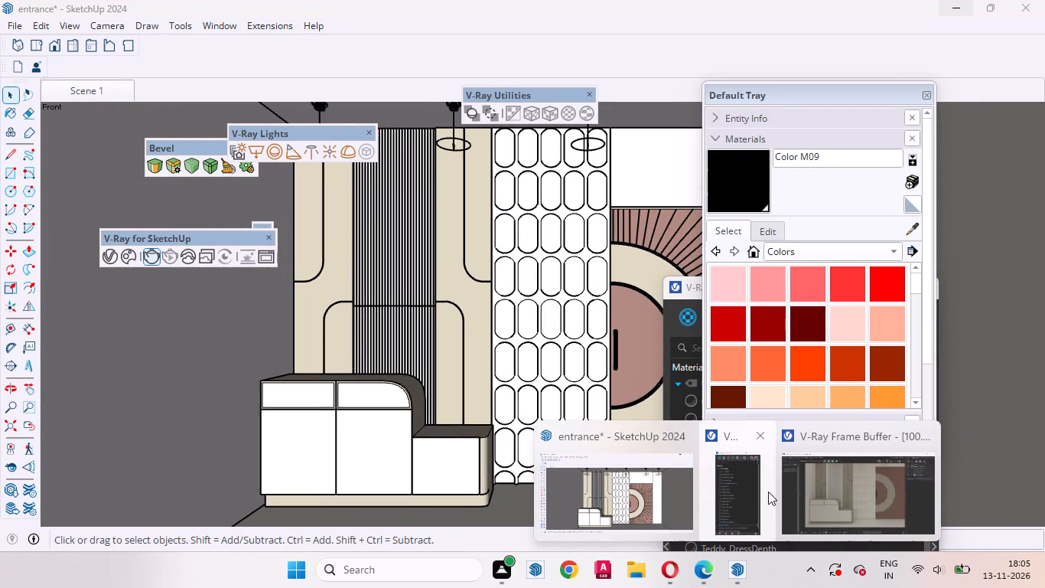
pyautogui.click(791, 469)
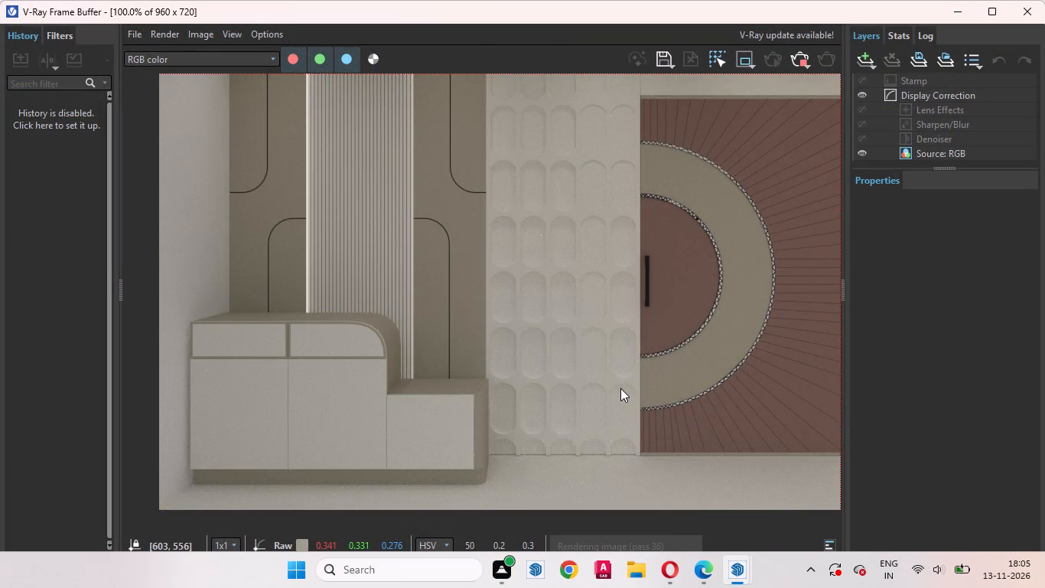
pyautogui.scroll(-1, 623, 396)
pyautogui.scroll(1, 524, 352)
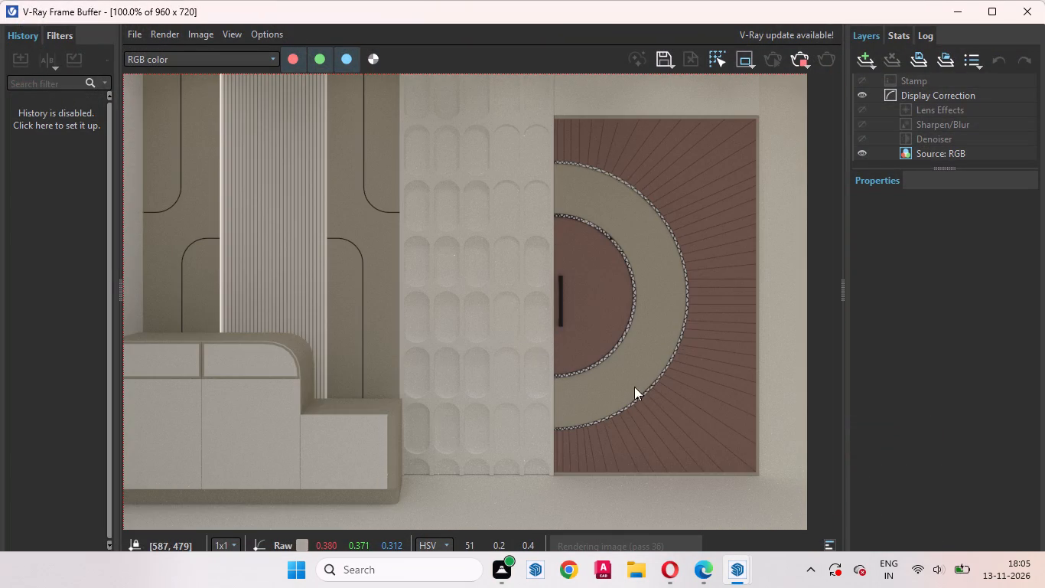
pyautogui.scroll(2, 652, 358)
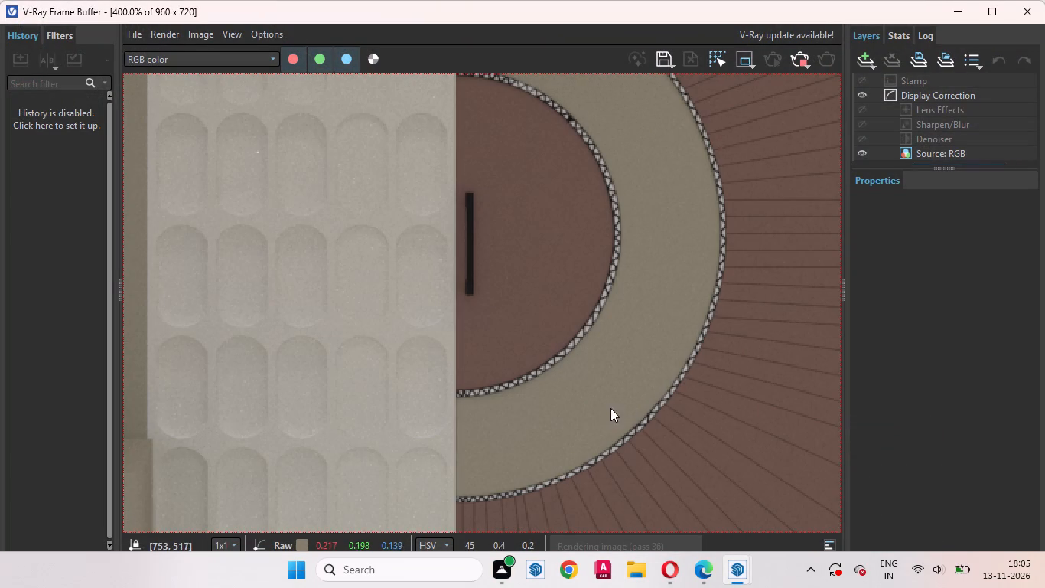
pyautogui.scroll(-1, 577, 447)
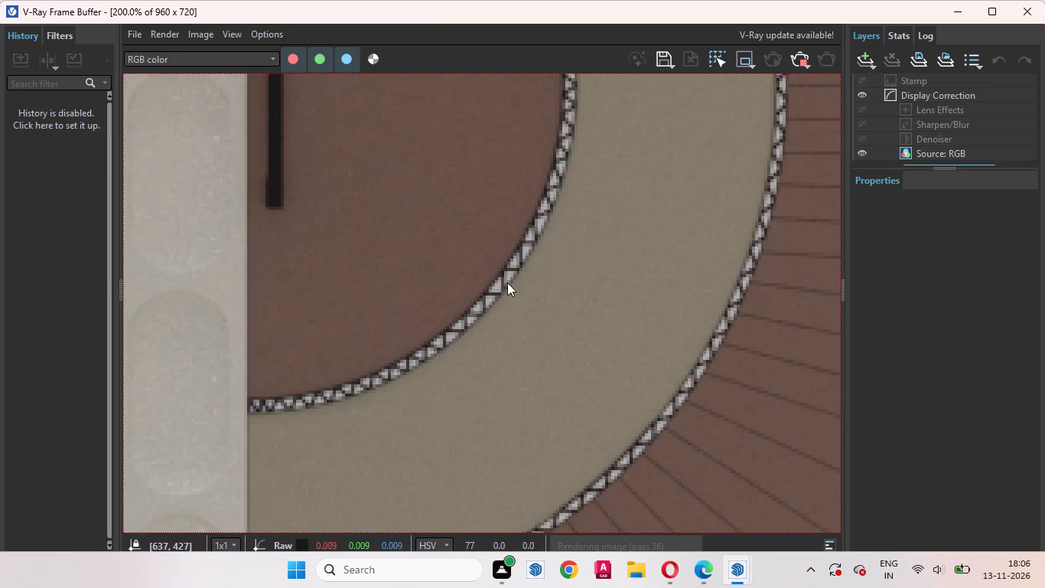
pyautogui.scroll(-2, 588, 245)
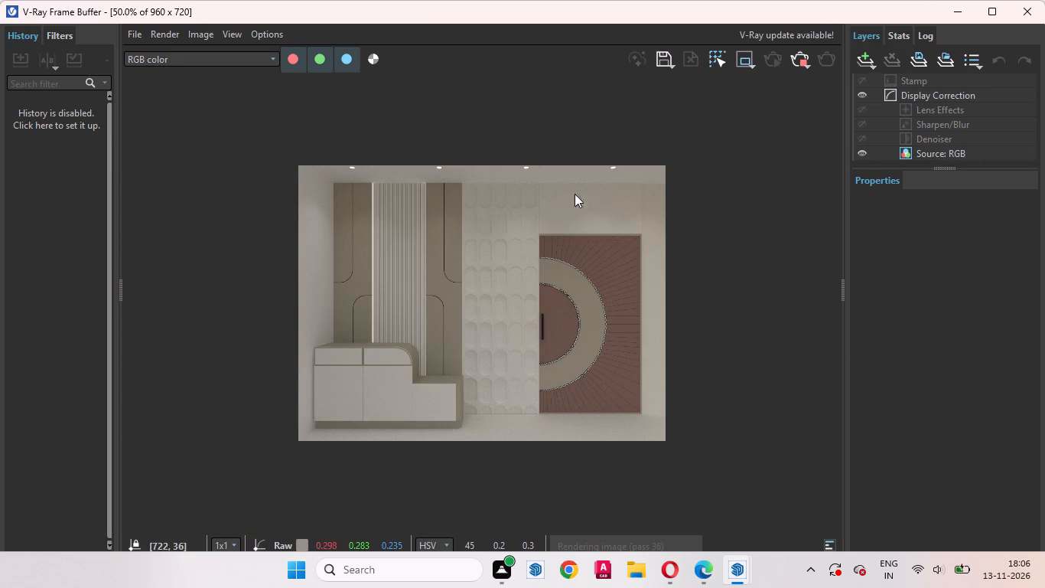
pyautogui.scroll(1, 532, 309)
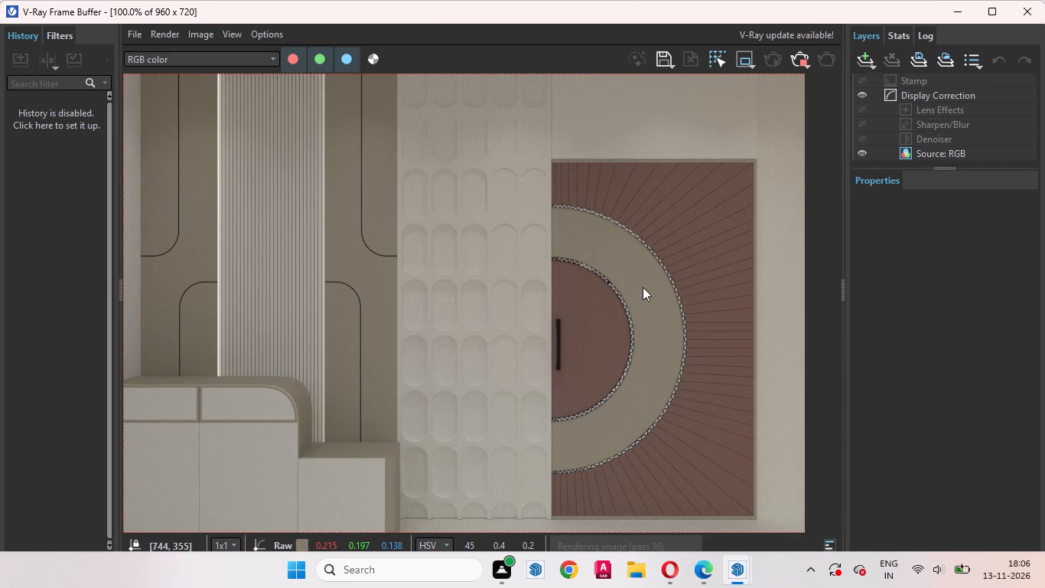
pyautogui.scroll(2, 643, 286)
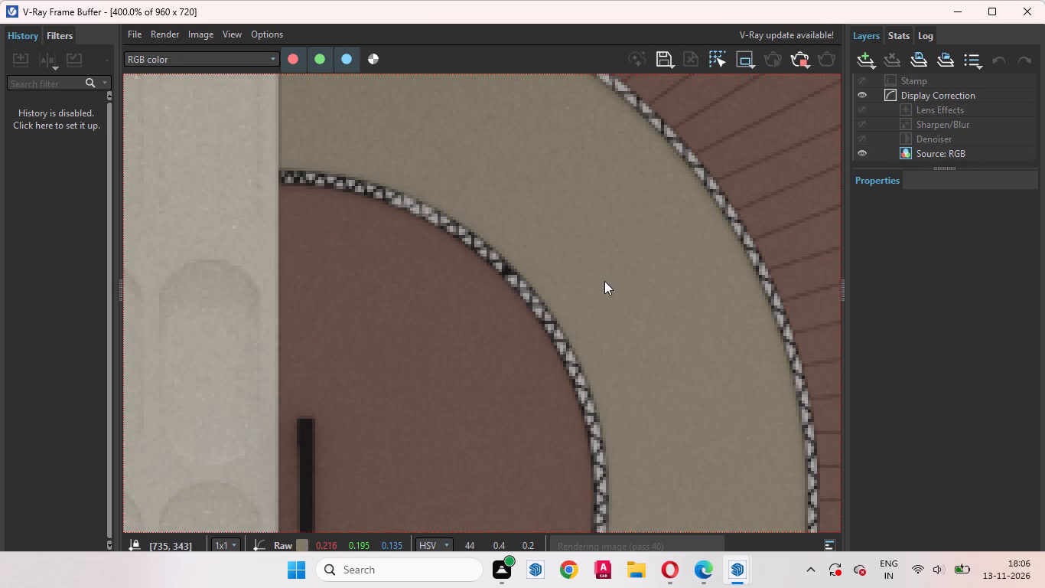
pyautogui.scroll(-2, 599, 277)
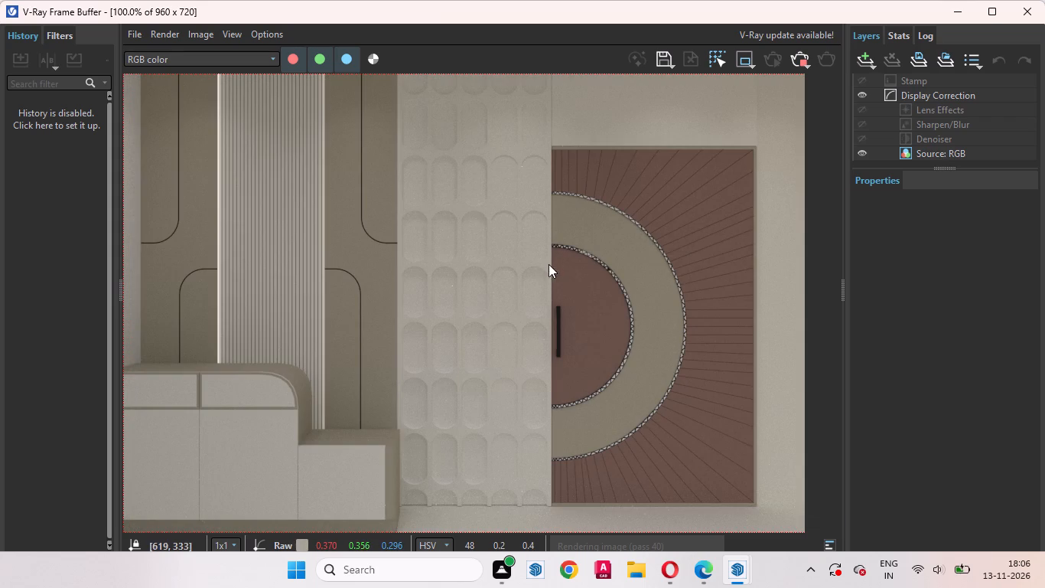
# Examine the door and its trims alongside the arched tiles in the render, at closer range and in the whole image.
pyautogui.scroll(1, 598, 260)
pyautogui.scroll(-1, 594, 308)
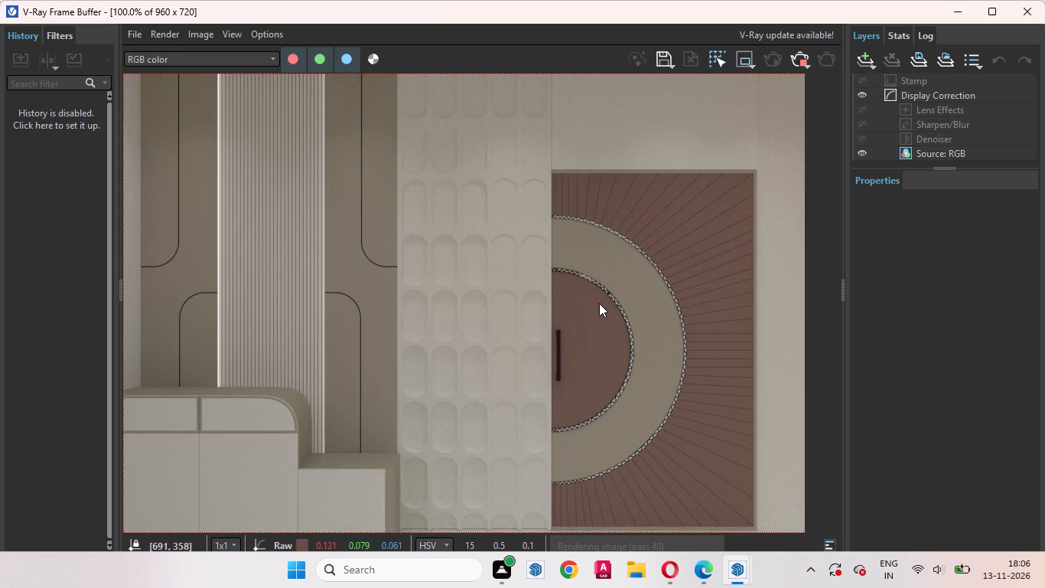
pyautogui.moveTo(678, 351); pyautogui.dragTo(679, 299, button='middle')
pyautogui.moveTo(591, 364); pyautogui.dragTo(626, 365, button='middle')
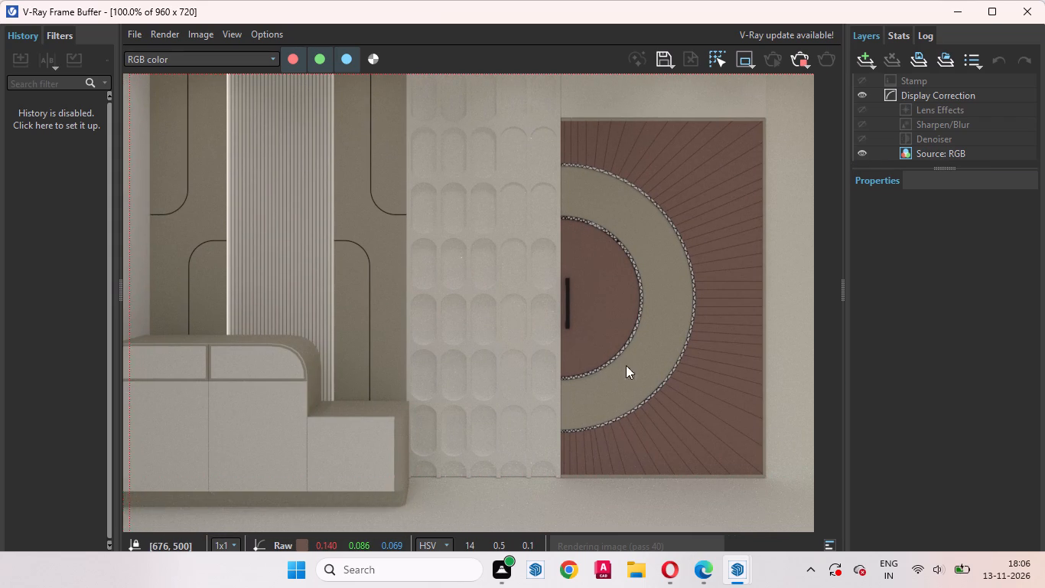
pyautogui.moveTo(626, 365); pyautogui.dragTo(635, 367, button='middle')
pyautogui.moveTo(575, 344); pyautogui.dragTo(602, 378, button='middle')
pyautogui.scroll(-1, 640, 363)
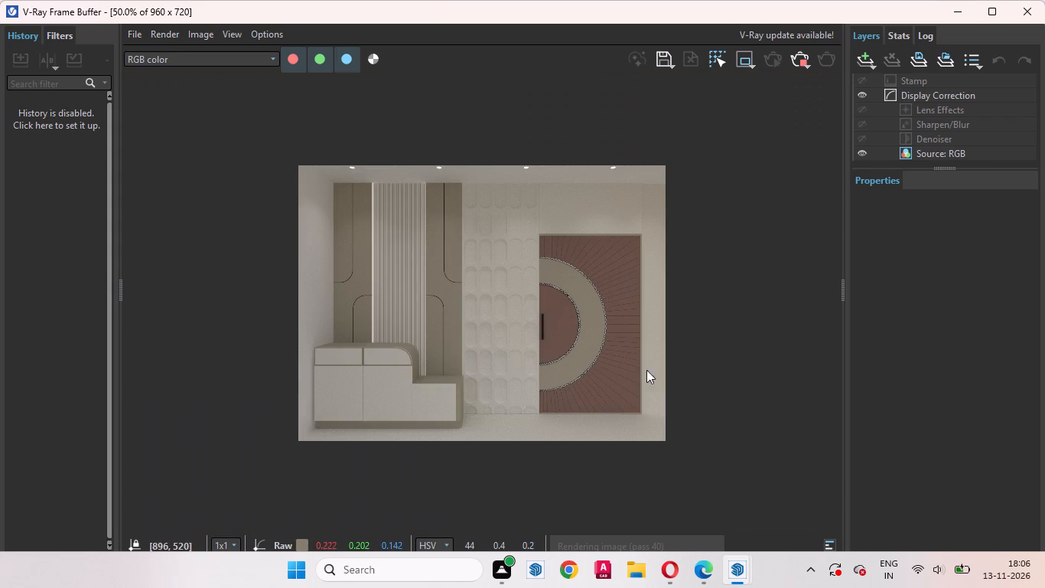
# Examine the counter and the fluted strip behind it in the render at 200% zoom.
pyautogui.scroll(1, 457, 322)
pyautogui.moveTo(402, 318); pyautogui.dragTo(491, 263, button='middle')
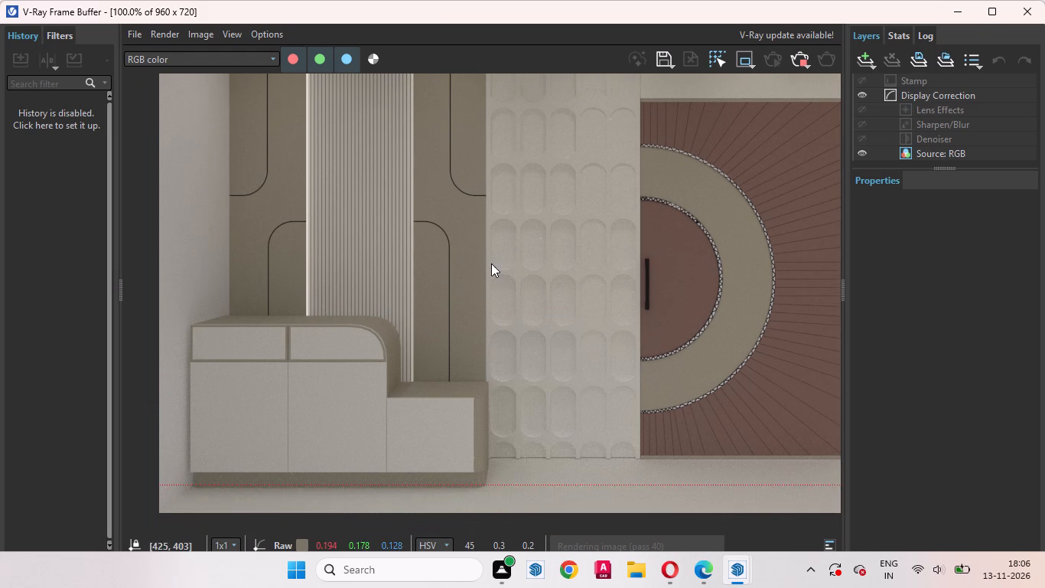
pyautogui.moveTo(491, 263); pyautogui.dragTo(501, 245, button='middle')
pyautogui.scroll(1, 319, 399)
pyautogui.moveTo(320, 387); pyautogui.dragTo(369, 325, button='middle')
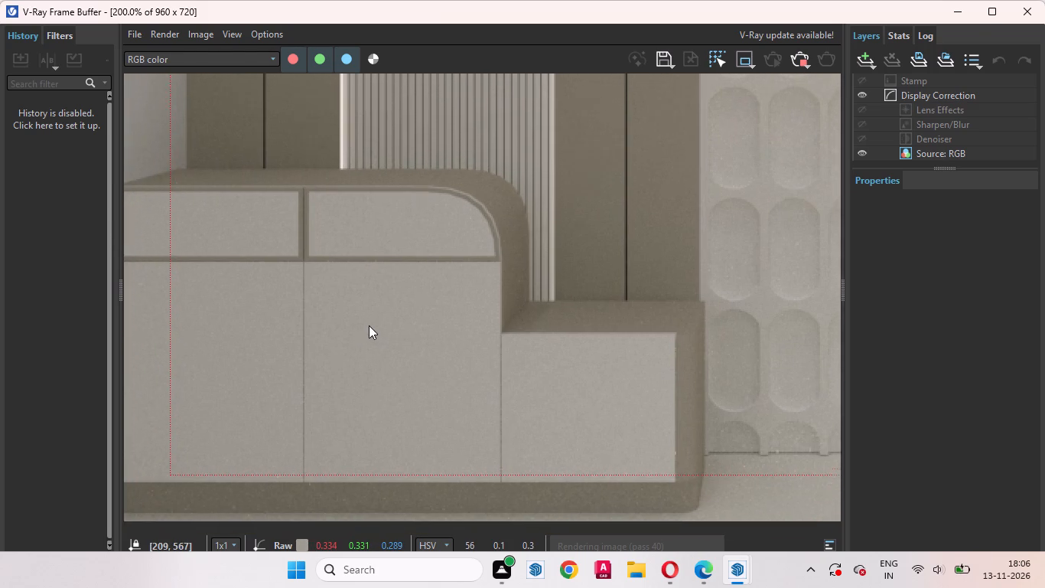
# Examine the fluted strip's top edge and the grooved panels beside it in the render, at up to 400% zoom.
pyautogui.moveTo(369, 325); pyautogui.dragTo(347, 312, button='middle')
pyautogui.scroll(-1, 476, 387)
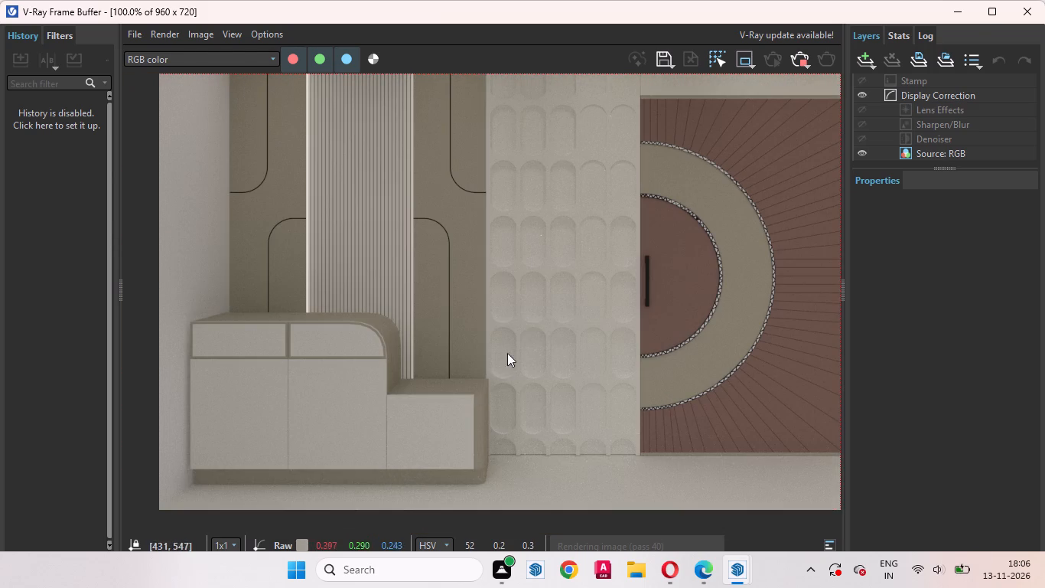
pyautogui.moveTo(503, 315); pyautogui.dragTo(350, 415, button='middle')
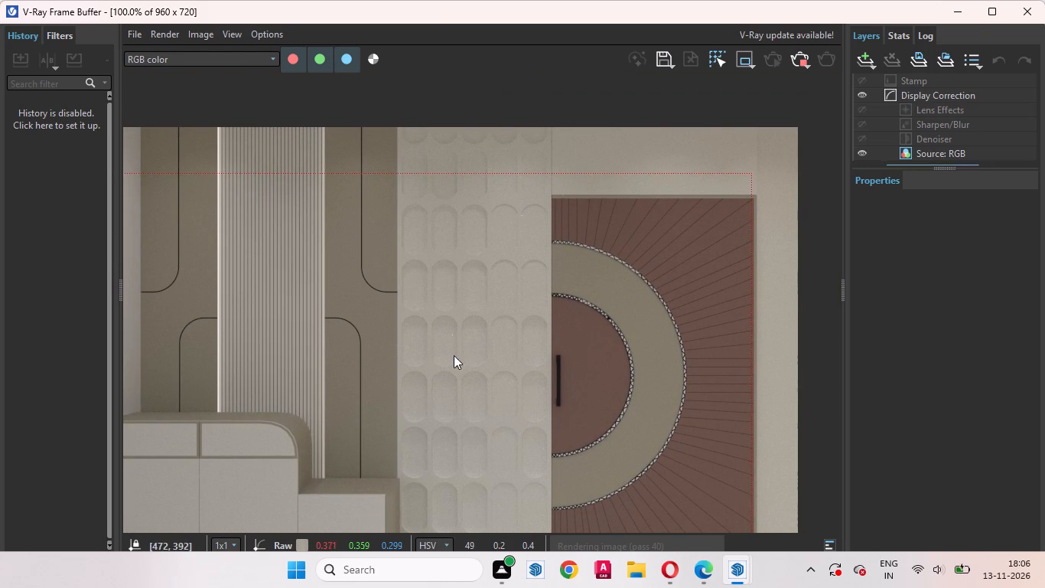
pyautogui.scroll(1, 246, 96)
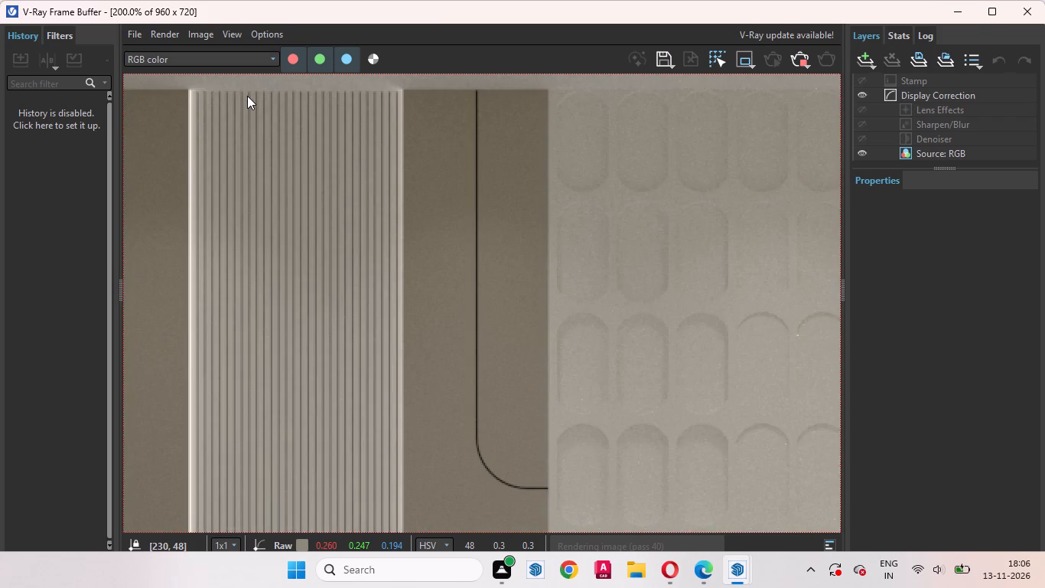
pyautogui.scroll(2, 247, 96)
pyautogui.scroll(-1, 382, 233)
pyautogui.moveTo(385, 249); pyautogui.dragTo(383, 225, button='middle')
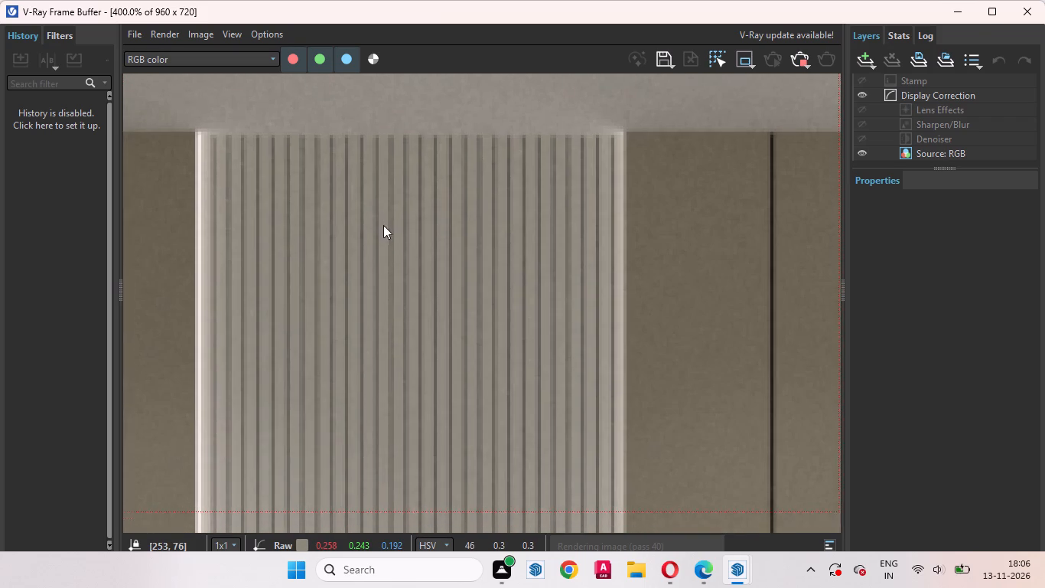
pyautogui.moveTo(383, 225); pyautogui.dragTo(383, 211, button='middle')
pyautogui.scroll(-1, 396, 309)
pyautogui.moveTo(425, 350); pyautogui.dragTo(417, 275, button='middle')
pyautogui.scroll(-1, 417, 300)
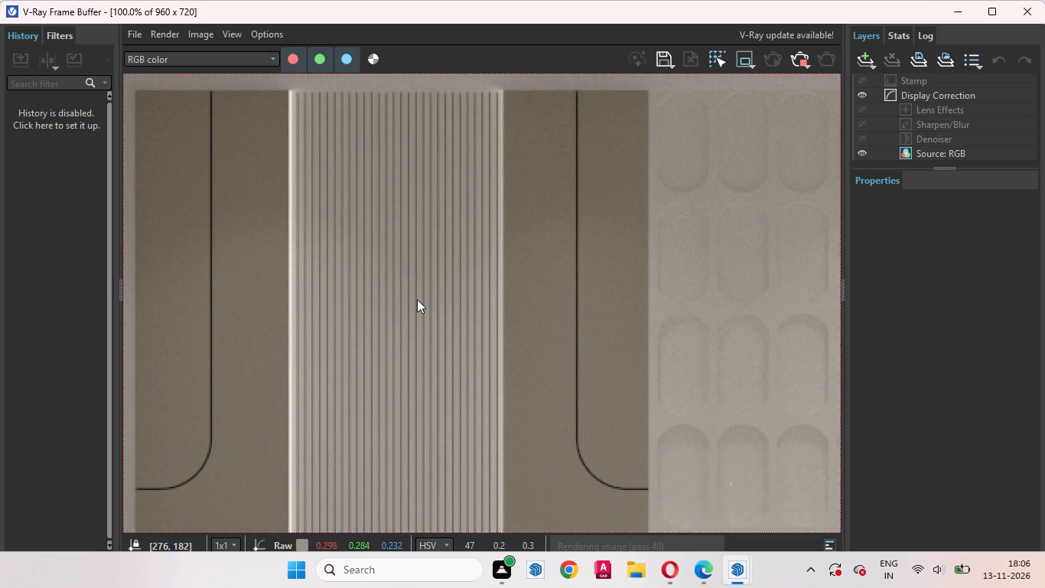
pyautogui.scroll(-1, 412, 473)
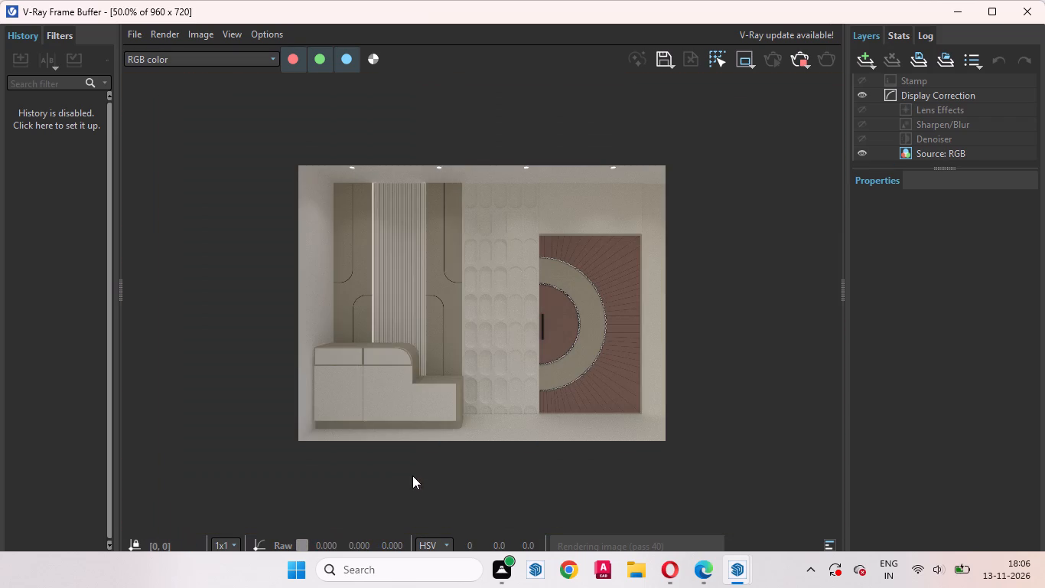
# Examine the full render, especially the bottom row of arched tiles where it meets the floor, at up to 800% zoom.
pyautogui.scroll(1, 483, 361)
pyautogui.scroll(-1, 467, 387)
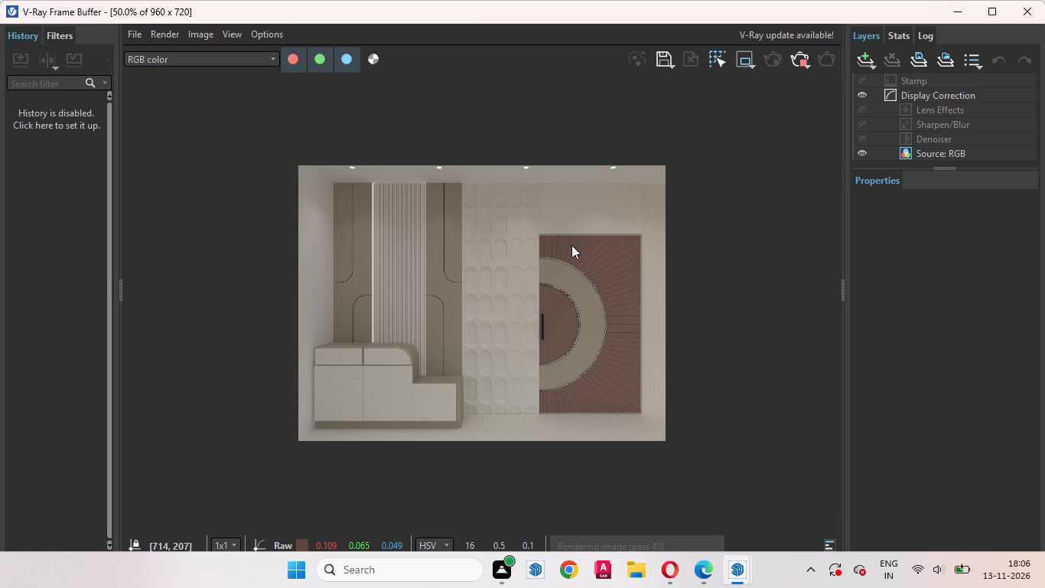
pyautogui.scroll(1, 346, 163)
pyautogui.scroll(-1, 485, 249)
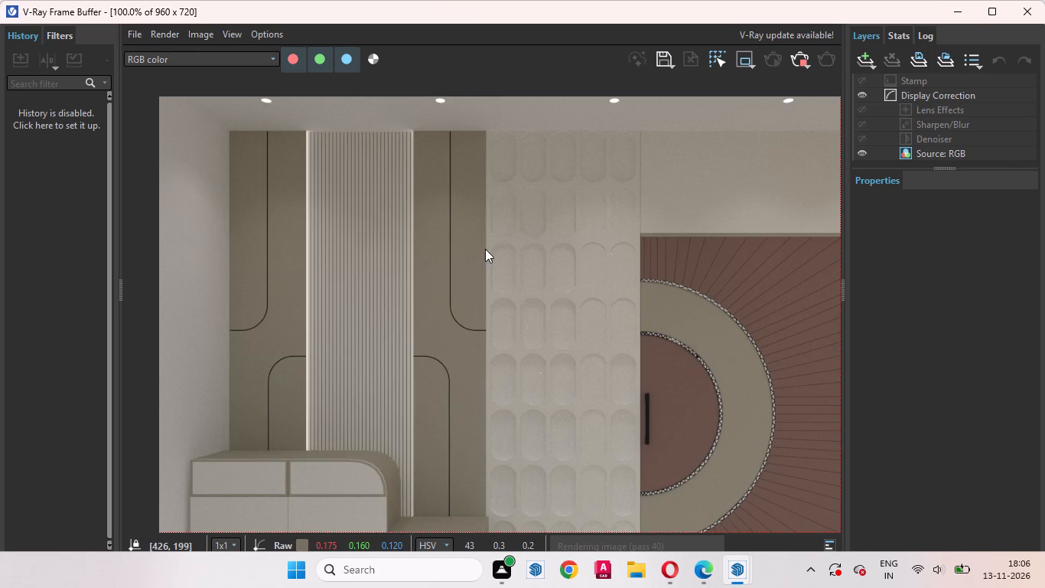
pyautogui.scroll(1, 503, 281)
pyautogui.moveTo(520, 353); pyautogui.dragTo(497, 304, button='middle')
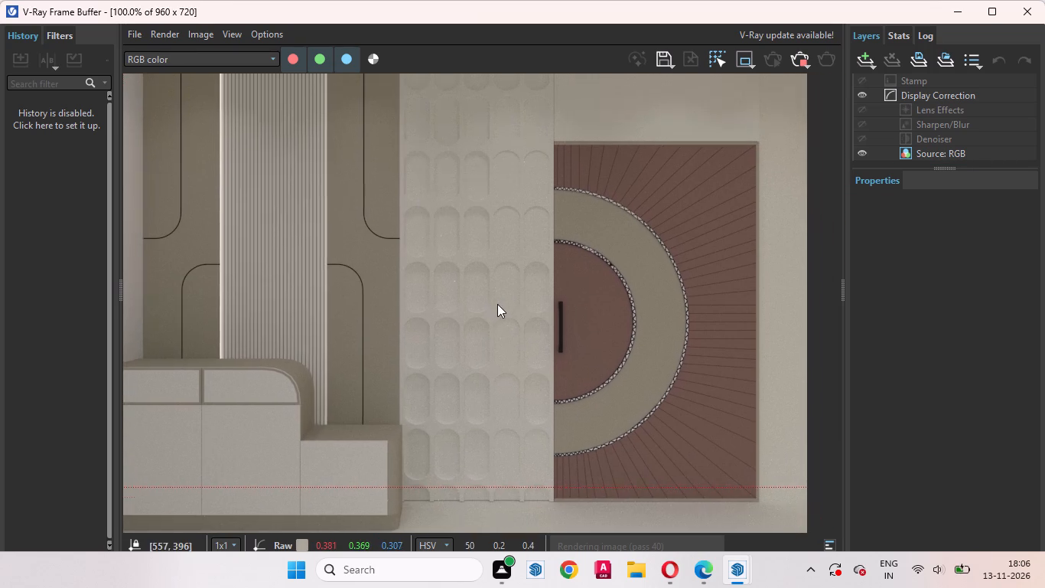
pyautogui.moveTo(497, 304); pyautogui.dragTo(485, 246, button='middle')
pyautogui.scroll(1, 518, 461)
pyautogui.scroll(2, 409, 453)
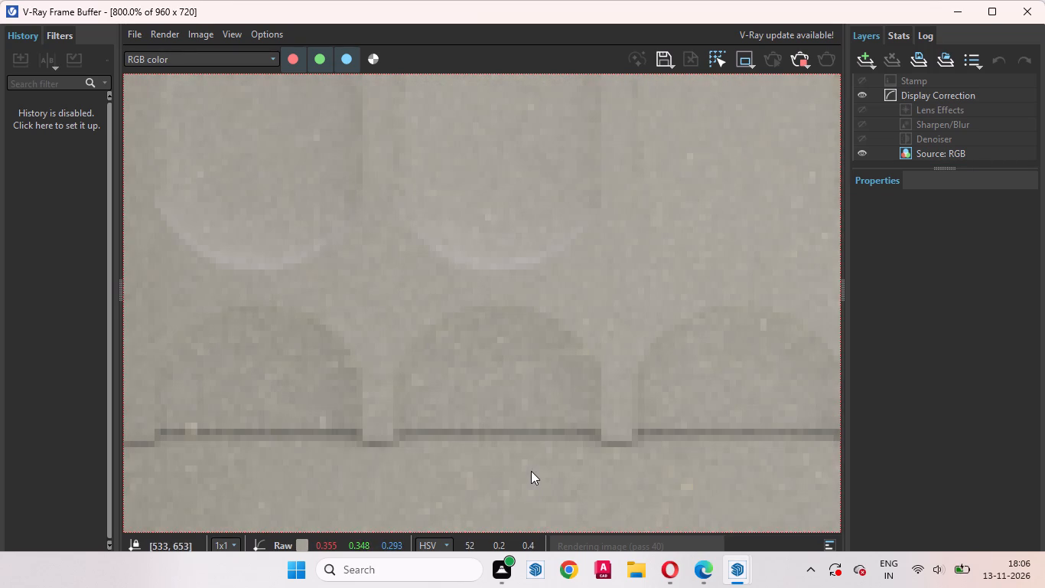
pyautogui.scroll(-1, 347, 478)
pyautogui.scroll(1, 407, 465)
pyautogui.scroll(-1, 406, 466)
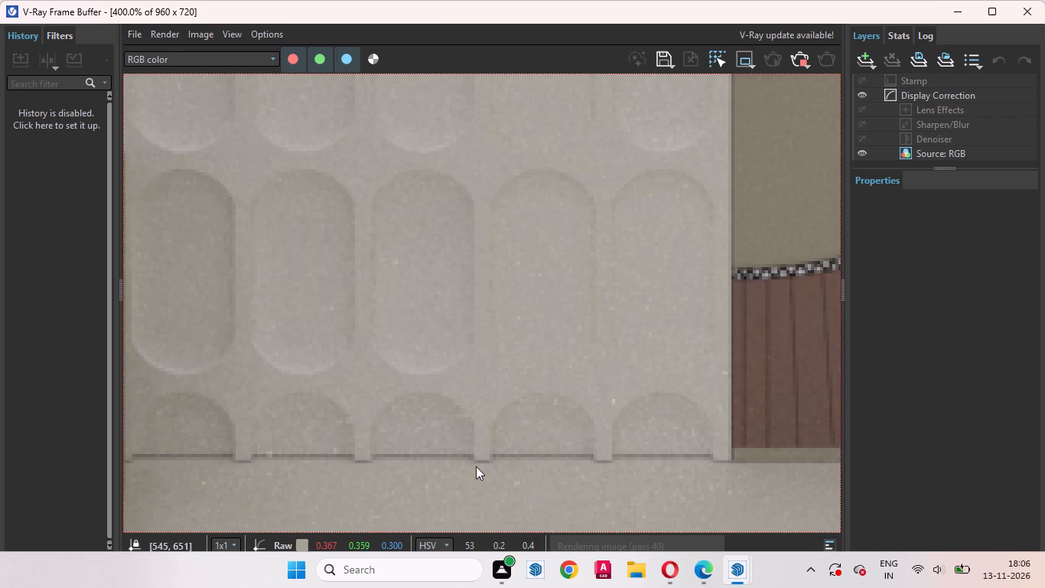
pyautogui.scroll(-1, 477, 388)
pyautogui.scroll(-1, 577, 377)
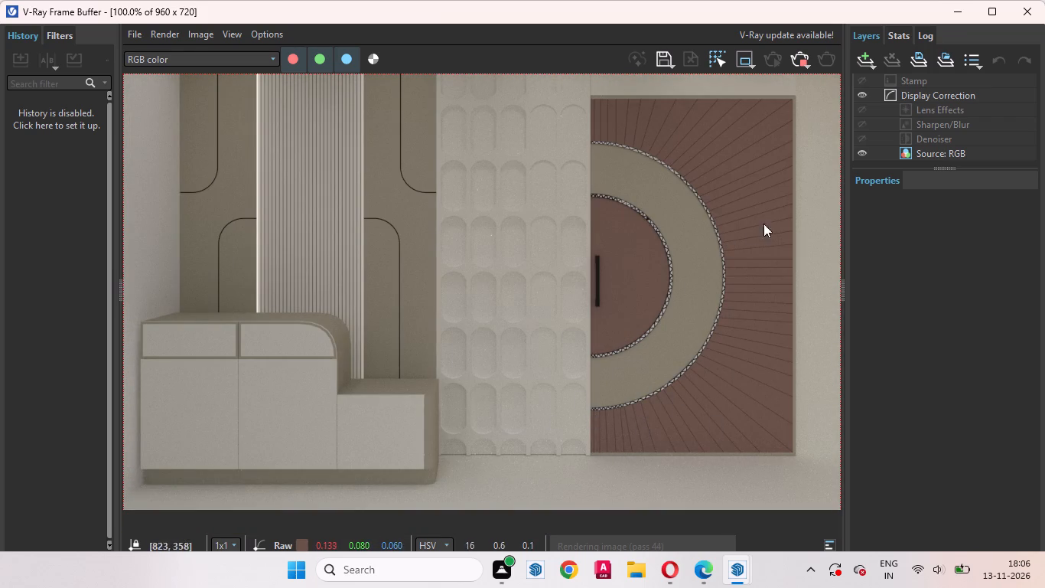
# Return to the SketchUp model and move the Default Tray and V-Ray Asset Editor clear of the door.
pyautogui.click(957, 16)
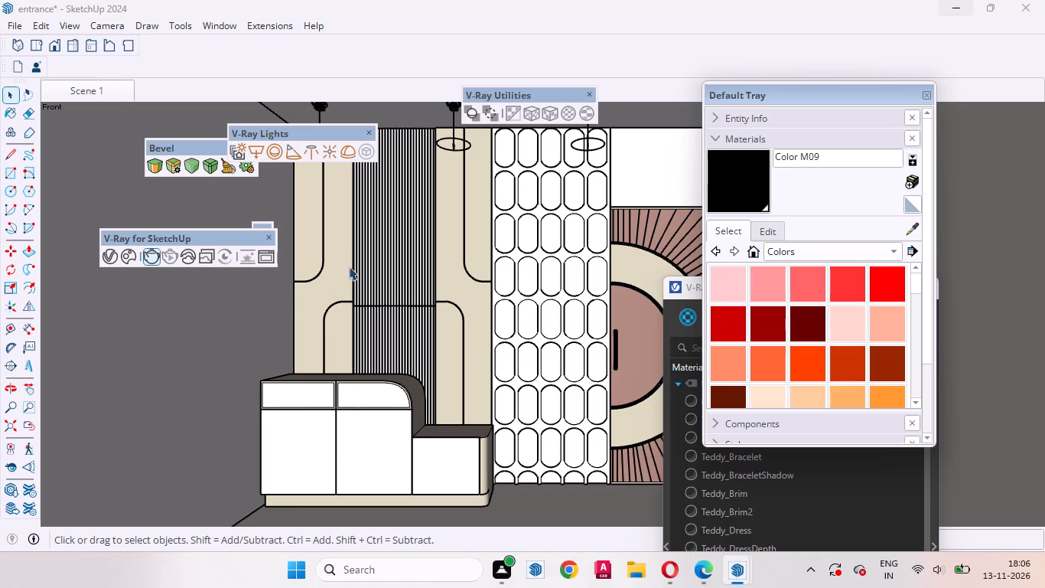
pyautogui.moveTo(838, 95); pyautogui.dragTo(392, 328)
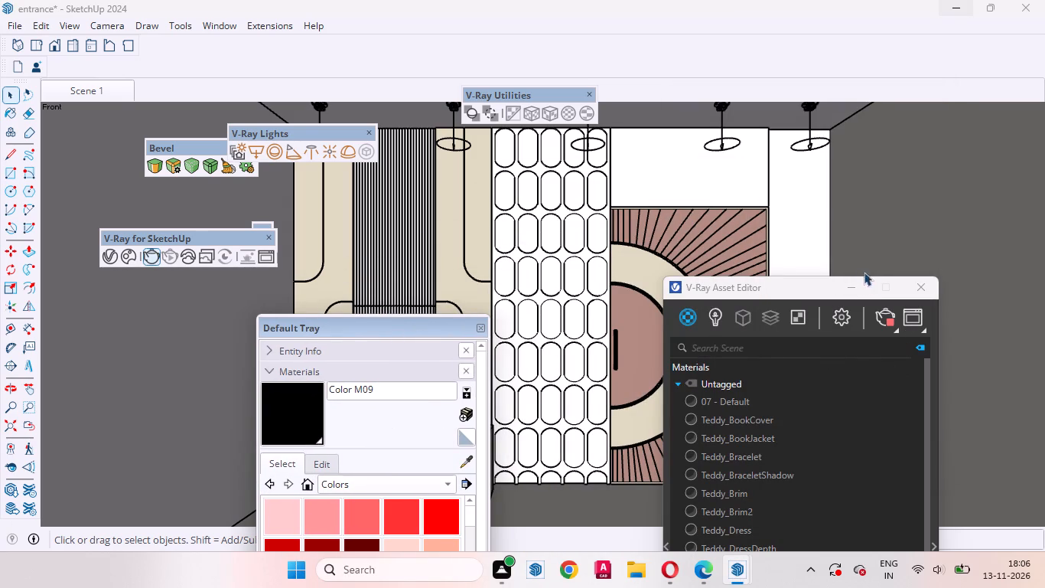
pyautogui.moveTo(789, 288); pyautogui.dragTo(1044, 323)
# Open the wall group containing the door for editing and select its connected geometry.
pyautogui.scroll(2, 793, 337)
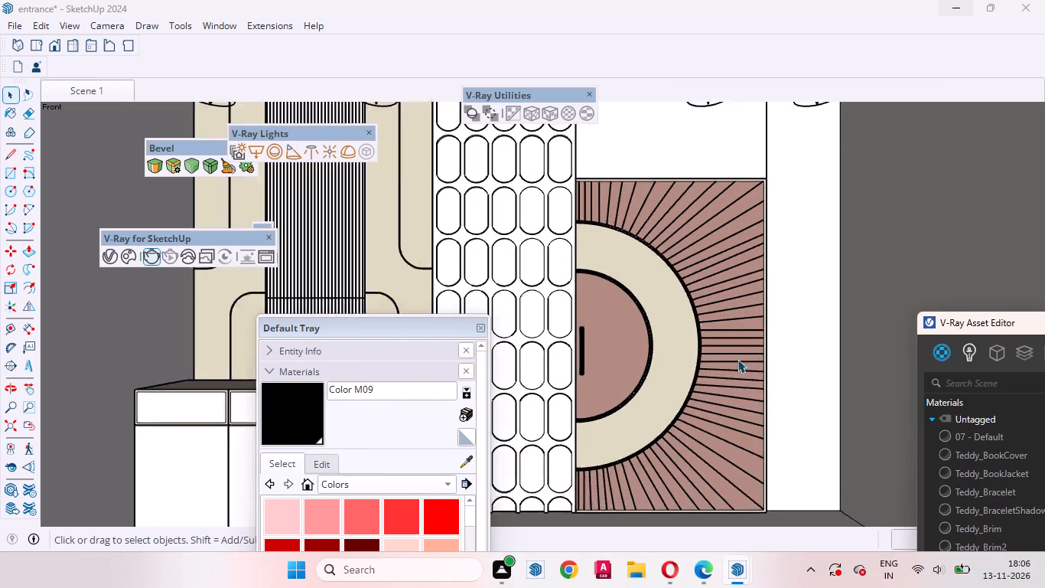
pyautogui.scroll(11, 737, 359)
pyautogui.scroll(-9, 866, 338)
pyautogui.scroll(-2, 713, 436)
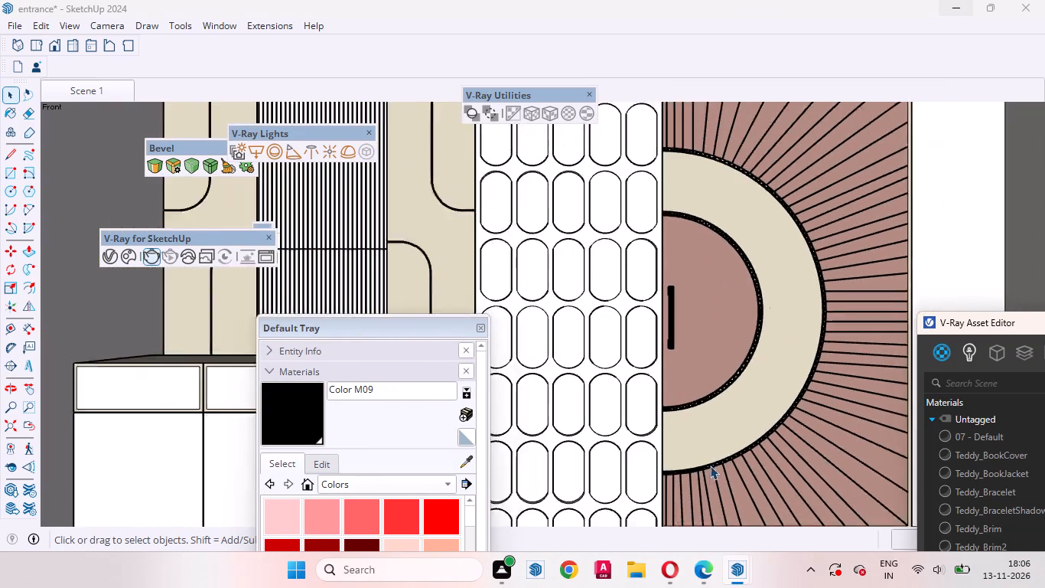
pyautogui.scroll(-1, 710, 465)
pyautogui.scroll(5, 727, 419)
pyautogui.scroll(-2, 716, 456)
pyautogui.scroll(1, 732, 459)
pyautogui.scroll(-7, 739, 445)
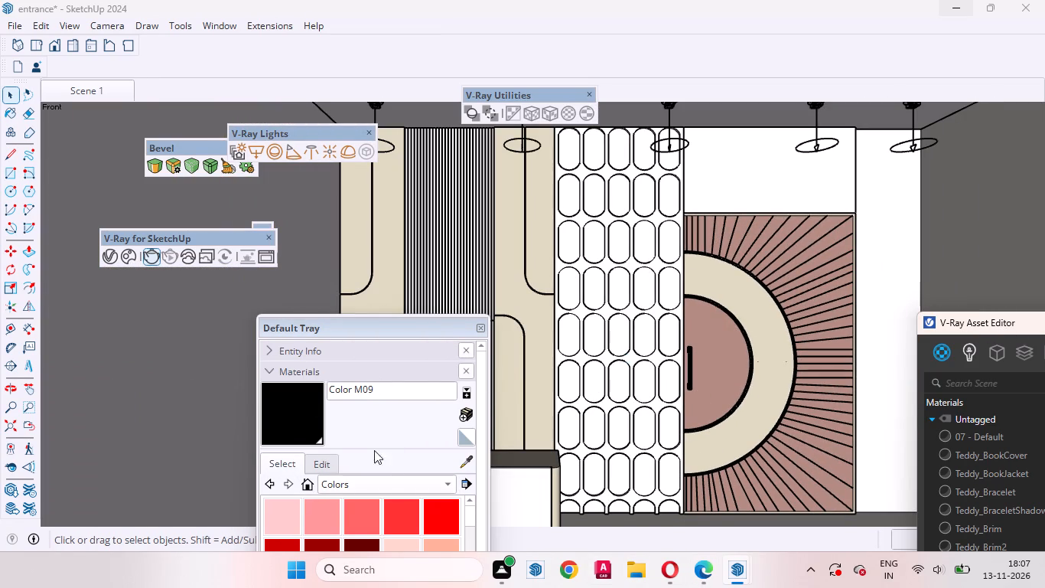
pyautogui.press('space')
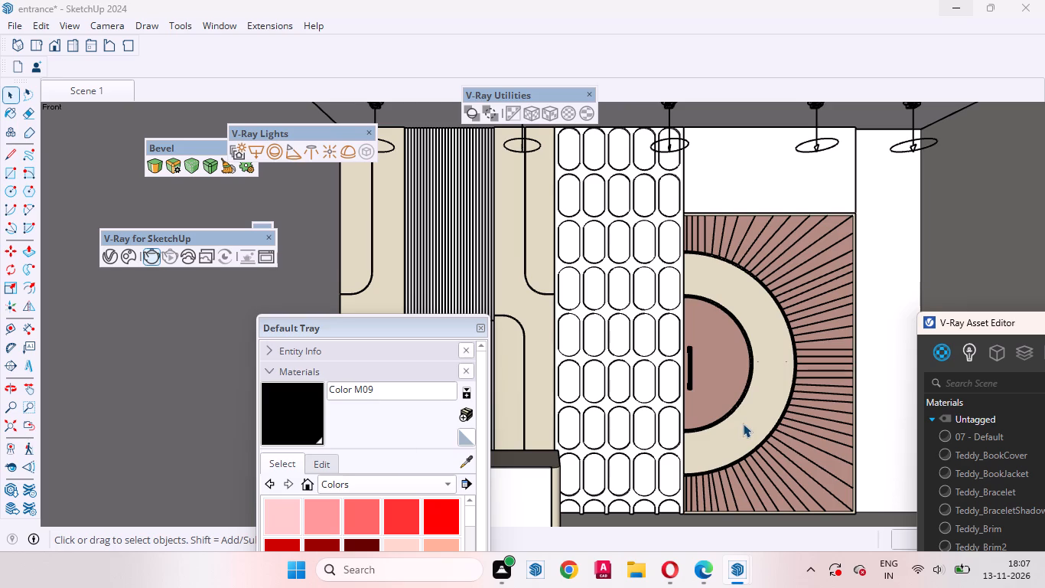
pyautogui.click(743, 423)
pyautogui.doubleClick(743, 423)
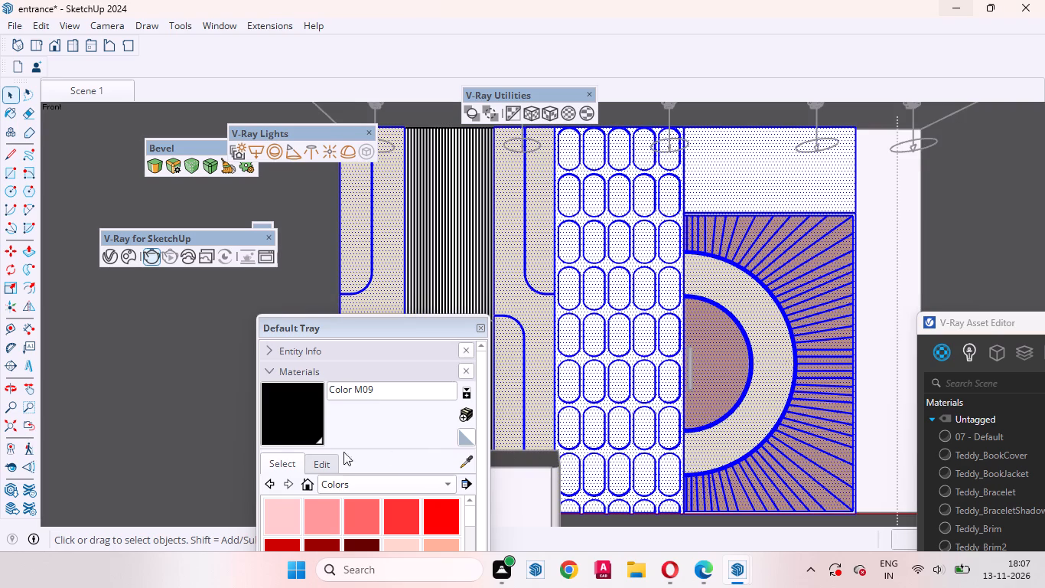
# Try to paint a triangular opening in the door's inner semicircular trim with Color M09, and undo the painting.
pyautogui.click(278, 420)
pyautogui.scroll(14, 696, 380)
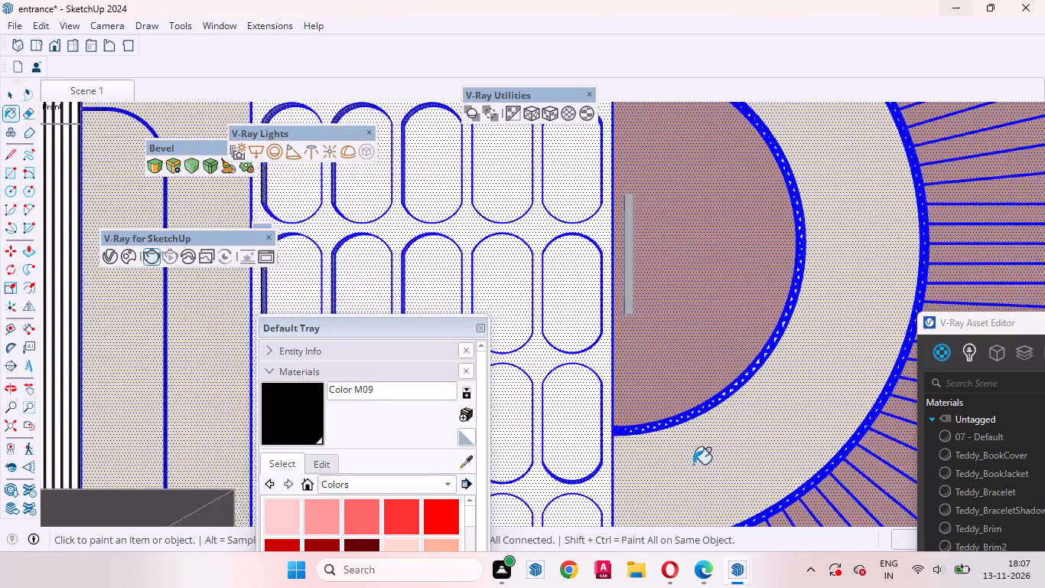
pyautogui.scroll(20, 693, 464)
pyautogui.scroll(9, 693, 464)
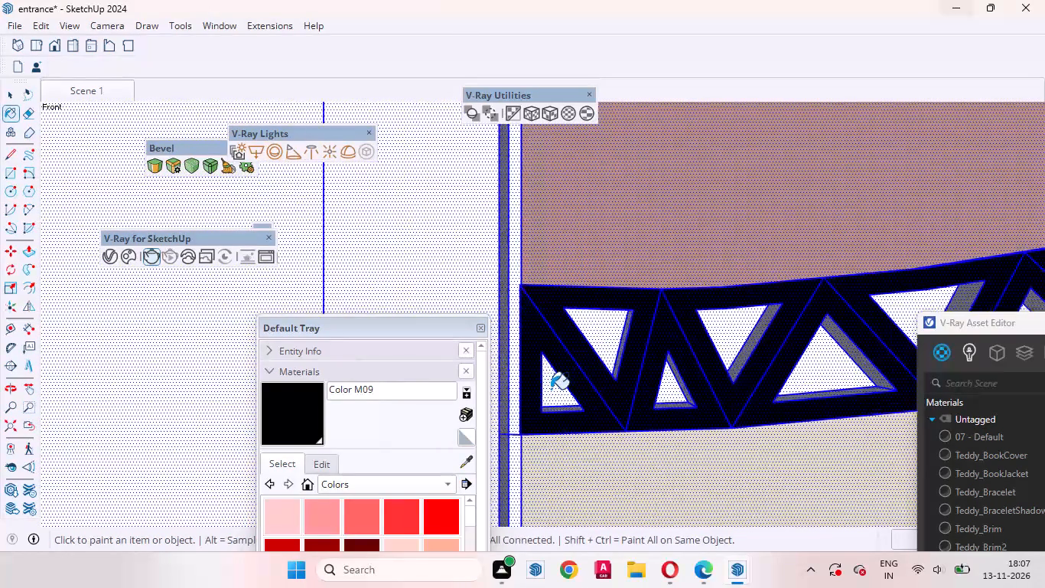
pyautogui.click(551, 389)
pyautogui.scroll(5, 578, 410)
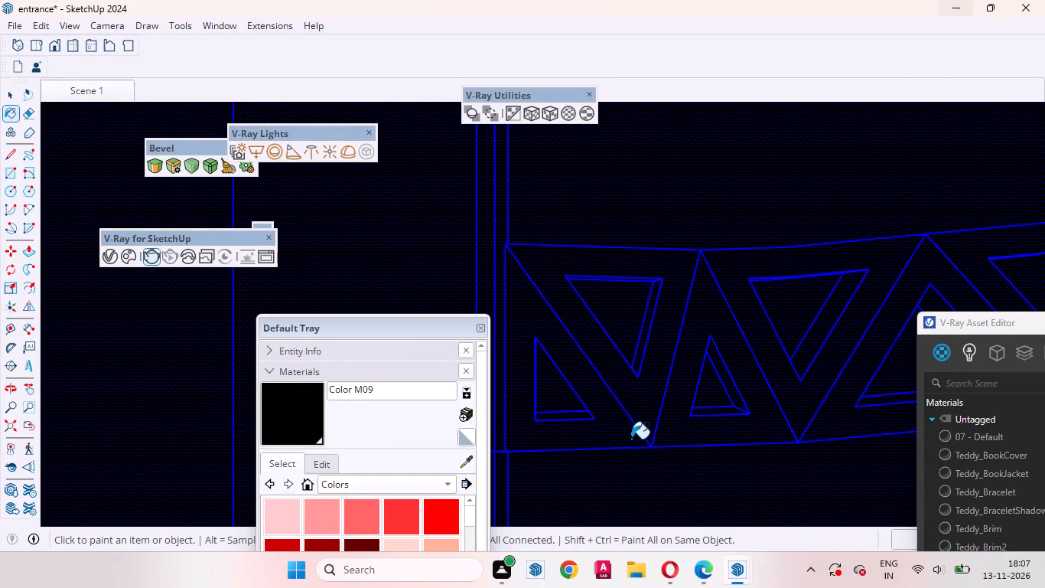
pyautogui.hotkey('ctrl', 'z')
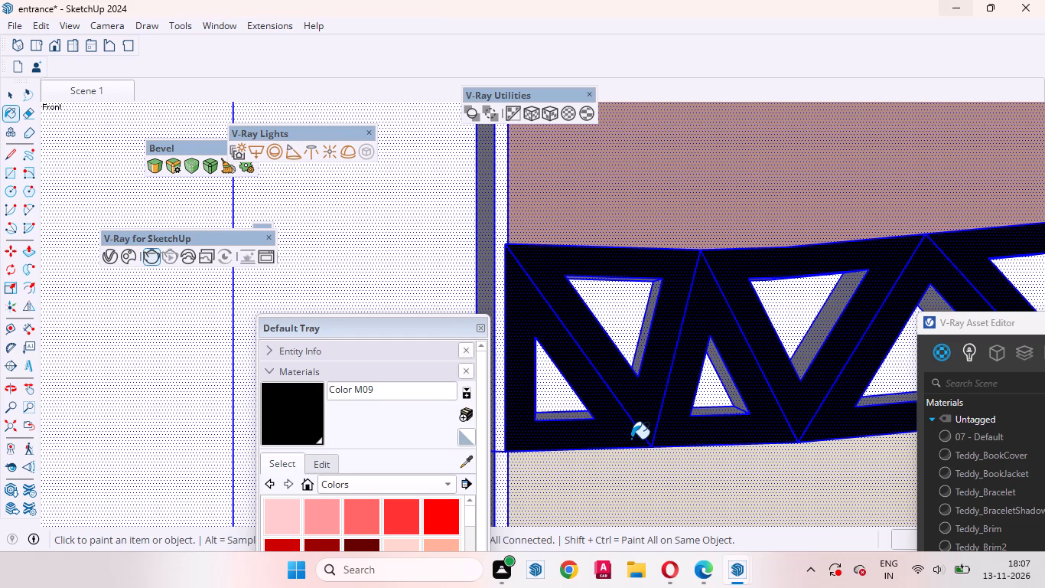
# Paint only the first downward-pointing triangular opening at the inner trim's lower end with Color M09, covering its back and side faces.
pyautogui.press('space')
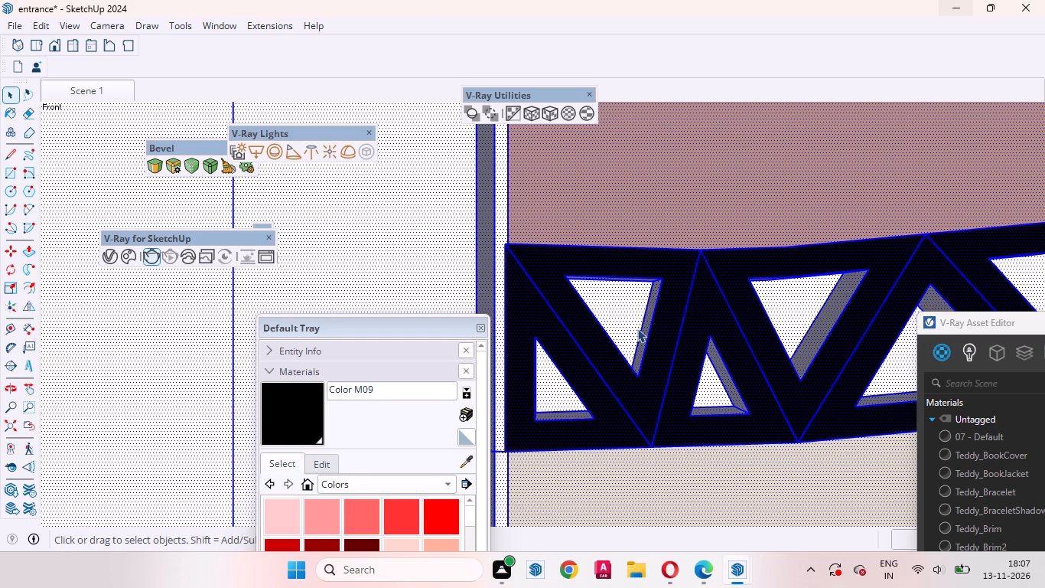
pyautogui.click(622, 321)
pyautogui.click(302, 415)
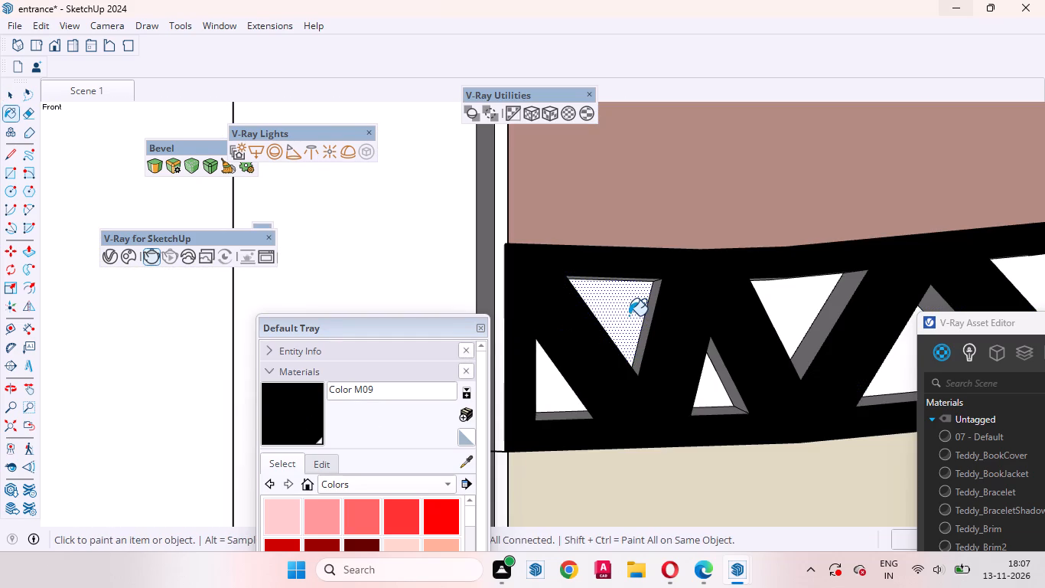
pyautogui.click(631, 315)
pyautogui.scroll(9, 632, 309)
pyautogui.click(679, 293)
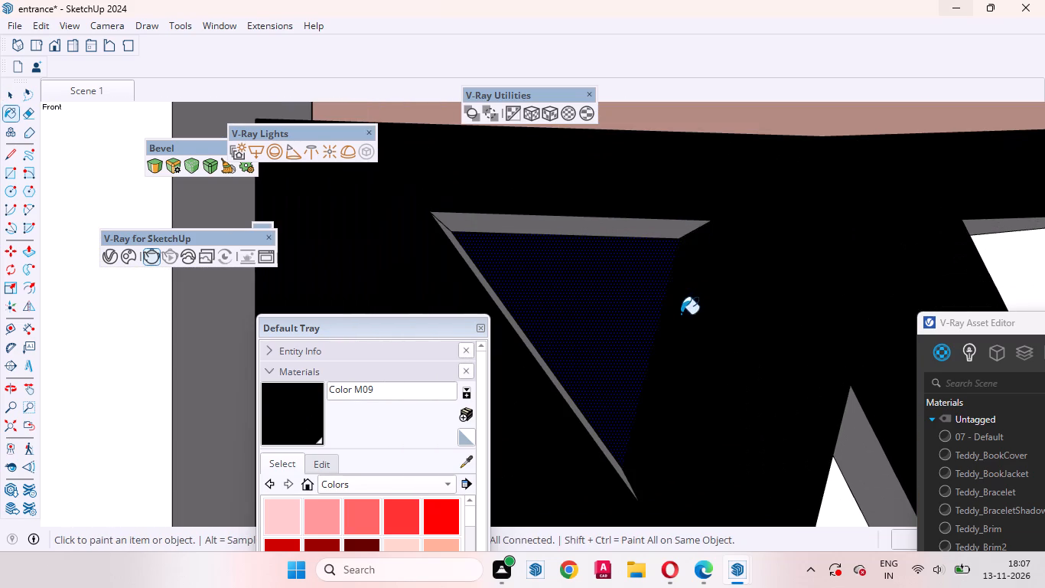
pyautogui.moveTo(662, 338); pyautogui.dragTo(528, 420, button='middle')
pyautogui.click(552, 369)
pyautogui.moveTo(555, 387); pyautogui.dragTo(619, 207, button='middle')
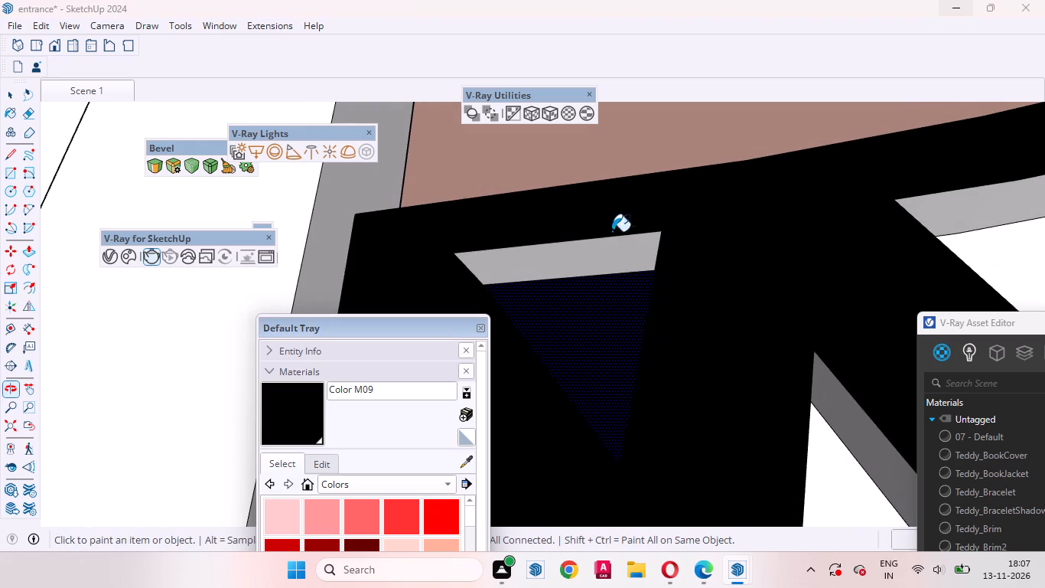
pyautogui.click(600, 259)
# Paint the back and side faces of the upright triangular opening at the inner trim's very end with Color M09.
pyautogui.scroll(-11, 719, 250)
pyautogui.scroll(4, 584, 426)
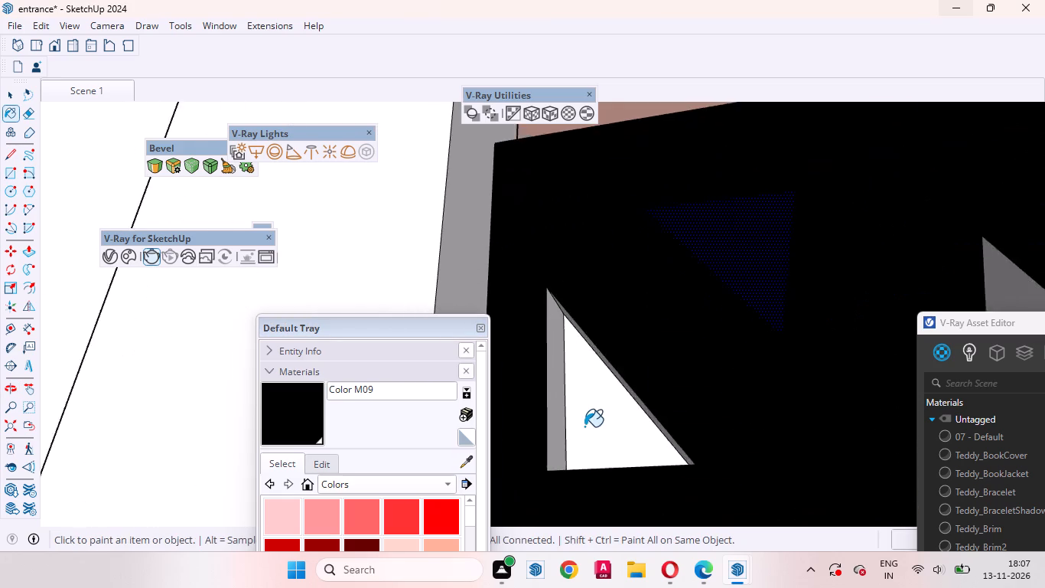
pyautogui.scroll(3, 584, 426)
pyautogui.click(590, 416)
pyautogui.moveTo(594, 425); pyautogui.dragTo(677, 354, button='middle')
pyautogui.click(637, 371)
pyautogui.moveTo(669, 390); pyautogui.dragTo(636, 474, button='middle')
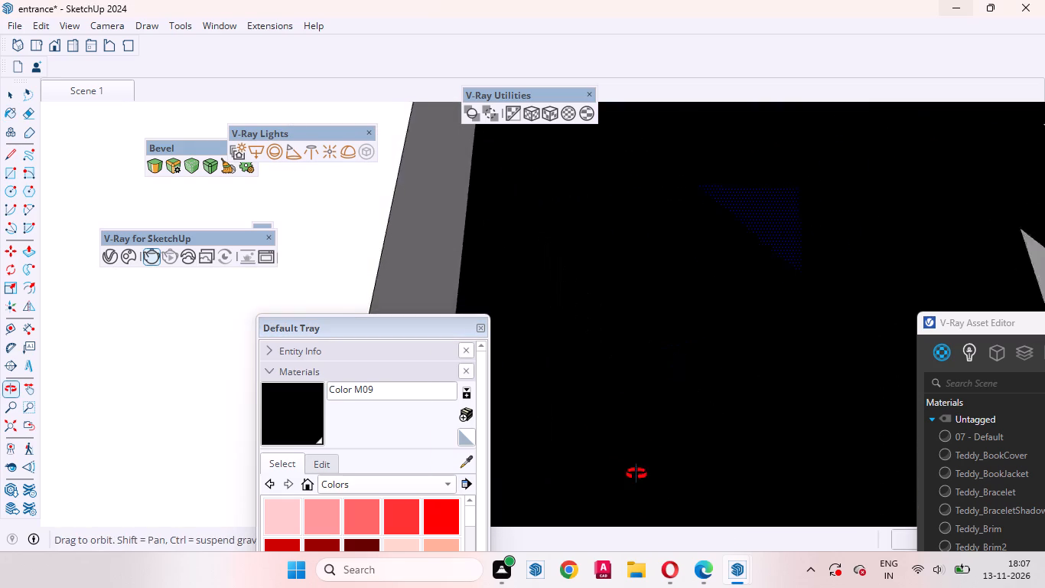
pyautogui.moveTo(636, 474); pyautogui.dragTo(590, 542, button='middle')
pyautogui.click(554, 380)
pyautogui.click(627, 455)
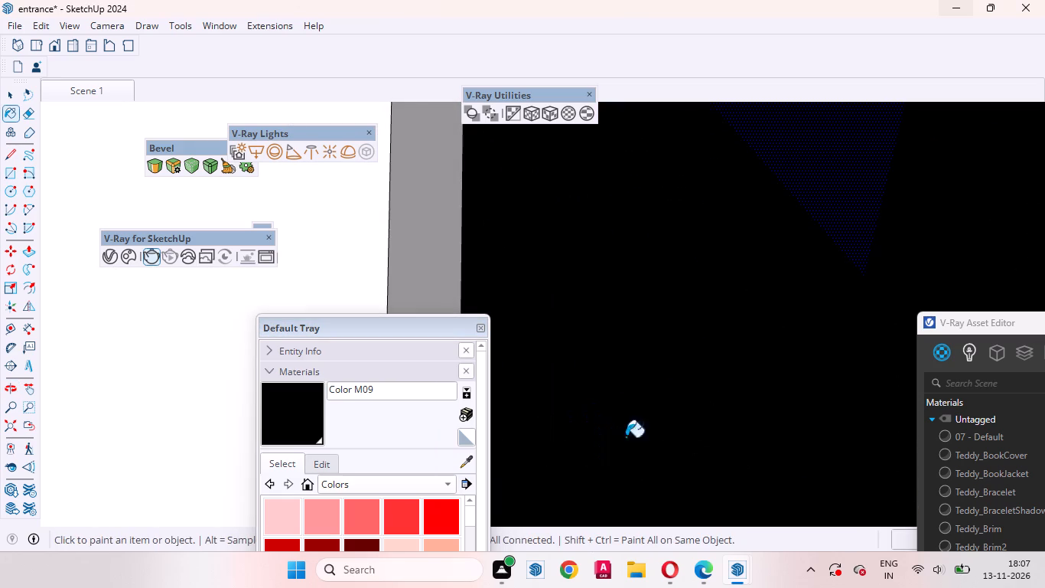
# Paint the back and side faces of the second upright triangular opening along the inner trim with Color M09.
pyautogui.scroll(-16, 610, 395)
pyautogui.scroll(7, 698, 390)
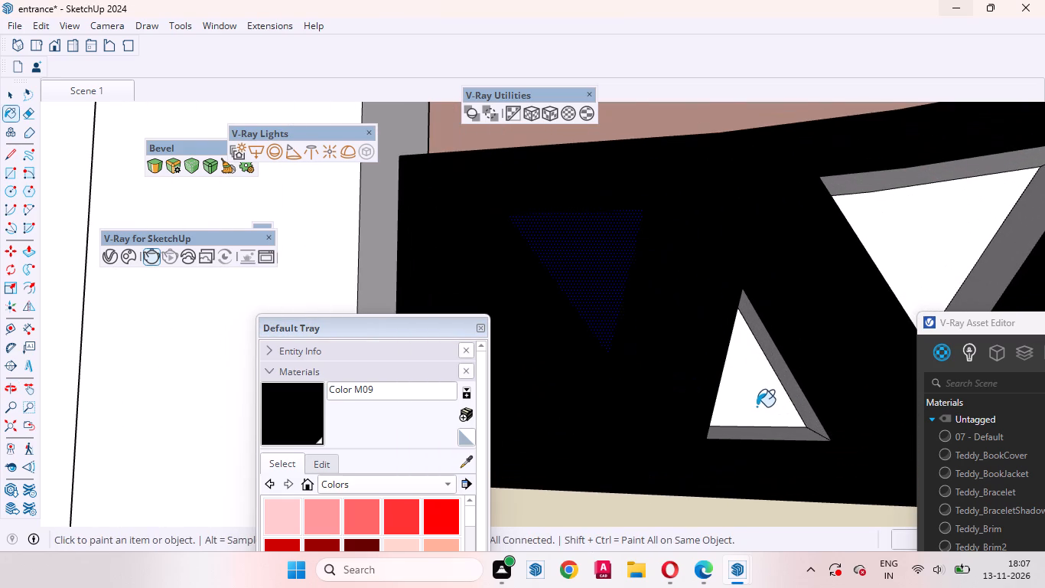
pyautogui.click(757, 407)
pyautogui.moveTo(772, 413); pyautogui.dragTo(760, 338, button='middle')
pyautogui.click(757, 345)
pyautogui.moveTo(761, 360); pyautogui.dragTo(628, 434, button='middle')
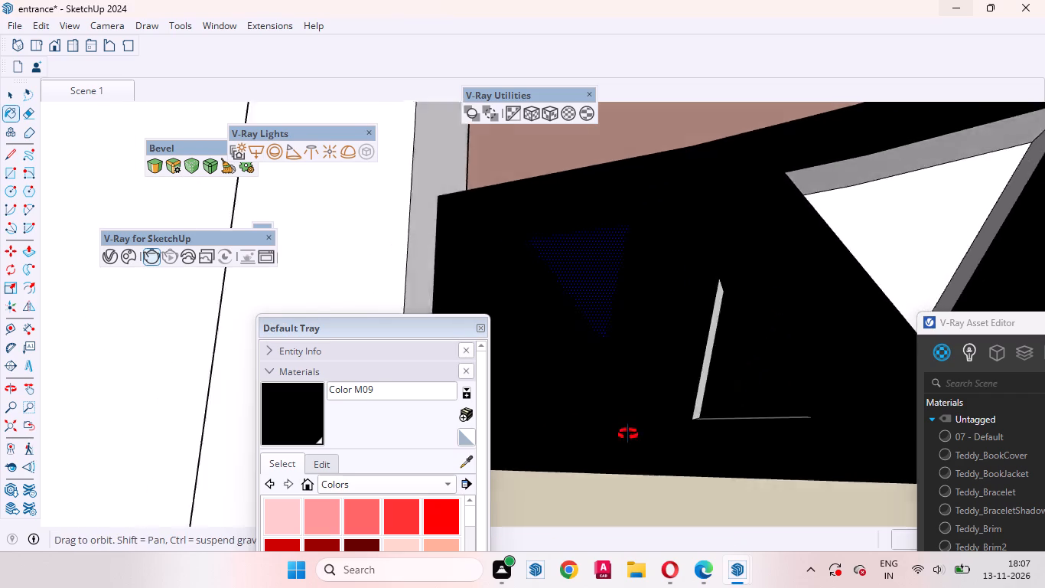
pyautogui.moveTo(628, 434); pyautogui.dragTo(571, 478, button='middle')
pyautogui.click(692, 368)
pyautogui.click(711, 406)
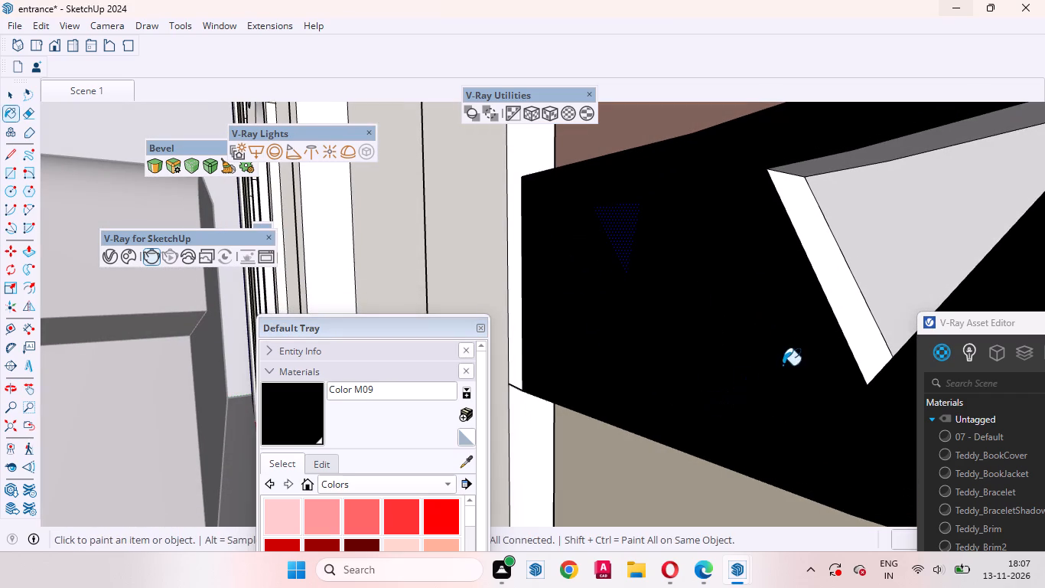
# Paint the back and side faces of the second downward-pointing triangular opening along the inner trim with Color M09.
pyautogui.click(841, 299)
pyautogui.scroll(-4, 733, 359)
pyautogui.moveTo(719, 373); pyautogui.dragTo(906, 381, button='middle')
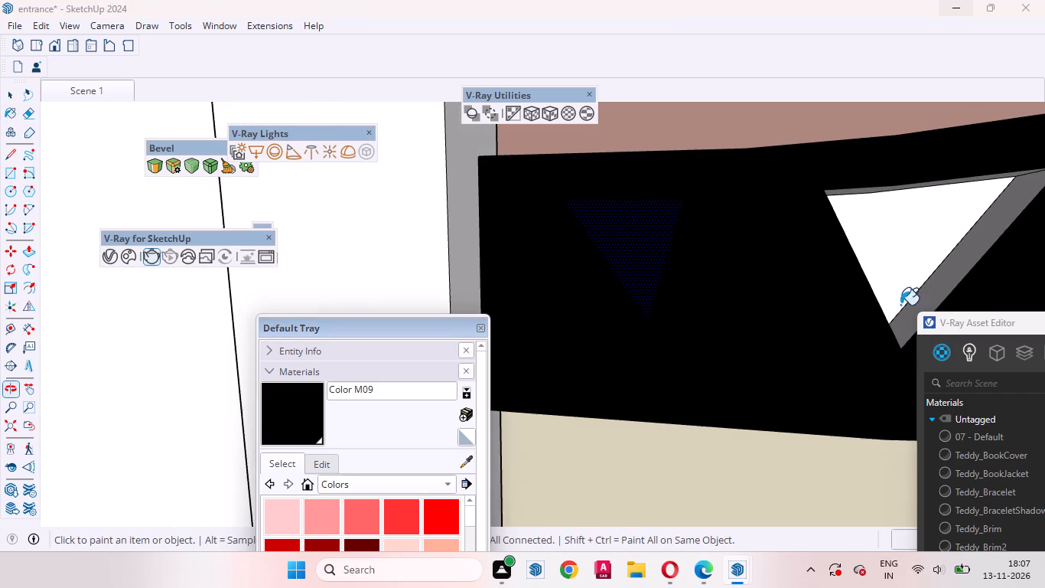
pyautogui.click(906, 264)
pyautogui.scroll(-8, 689, 372)
pyautogui.scroll(4, 818, 281)
pyautogui.moveTo(819, 302); pyautogui.dragTo(816, 198, button='middle')
pyautogui.scroll(6, 814, 315)
pyautogui.click(819, 261)
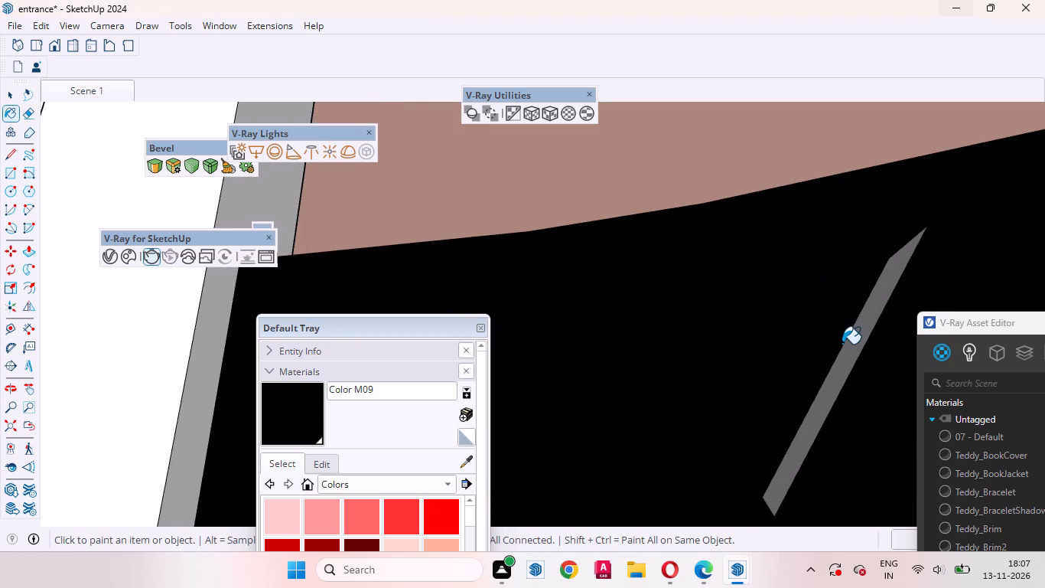
pyautogui.click(853, 351)
# Paint the back and all side faces of the third upright triangular opening along the inner trim with Color M09.
pyautogui.scroll(-10, 771, 374)
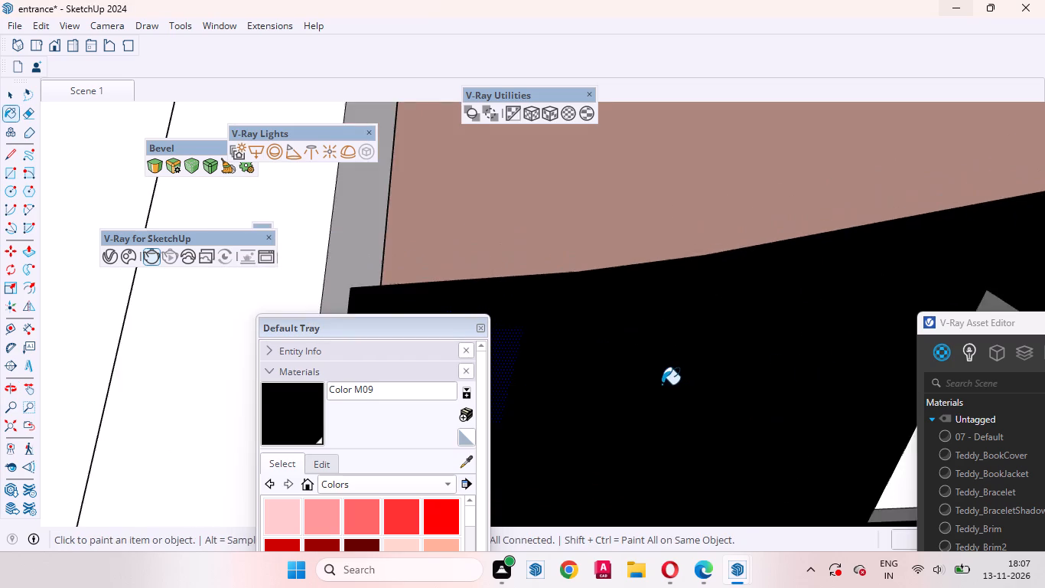
pyautogui.scroll(-6, 662, 384)
pyautogui.scroll(1, 827, 398)
pyautogui.click(824, 398)
pyautogui.moveTo(812, 414); pyautogui.dragTo(809, 372, button='middle')
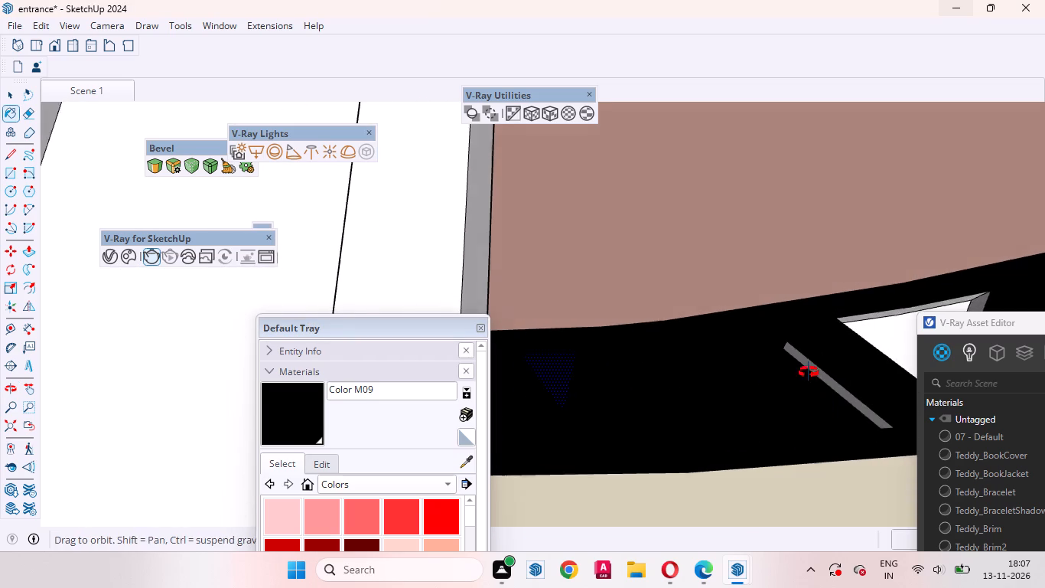
pyautogui.moveTo(809, 372); pyautogui.dragTo(799, 319, button='middle')
pyautogui.scroll(6, 798, 351)
pyautogui.click(798, 360)
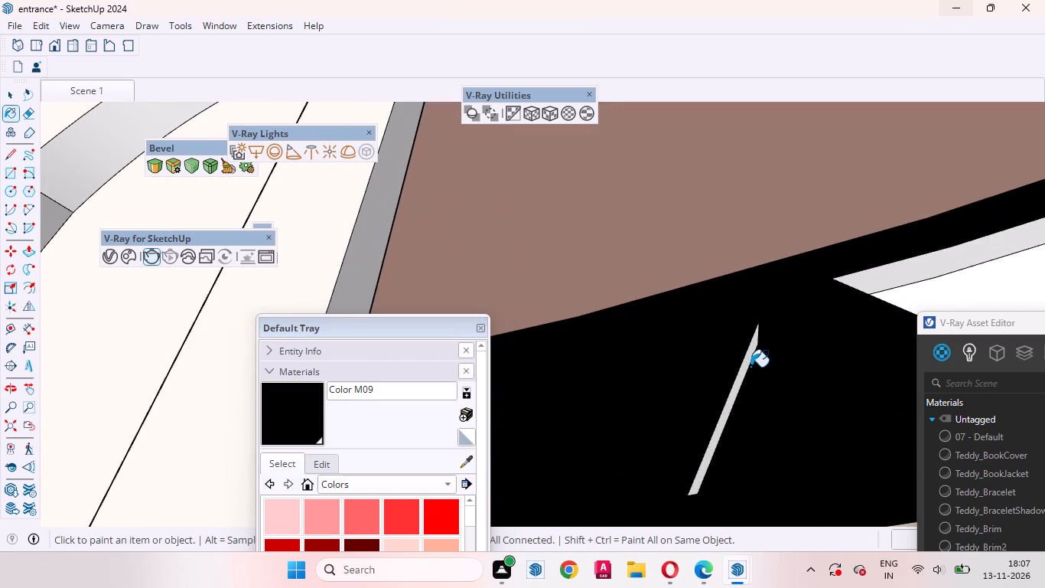
pyautogui.click(746, 367)
pyautogui.moveTo(769, 364); pyautogui.dragTo(796, 541, button='middle')
pyautogui.scroll(-1, 770, 333)
pyautogui.scroll(1, 770, 333)
pyautogui.scroll(-2, 768, 333)
pyautogui.scroll(2, 796, 448)
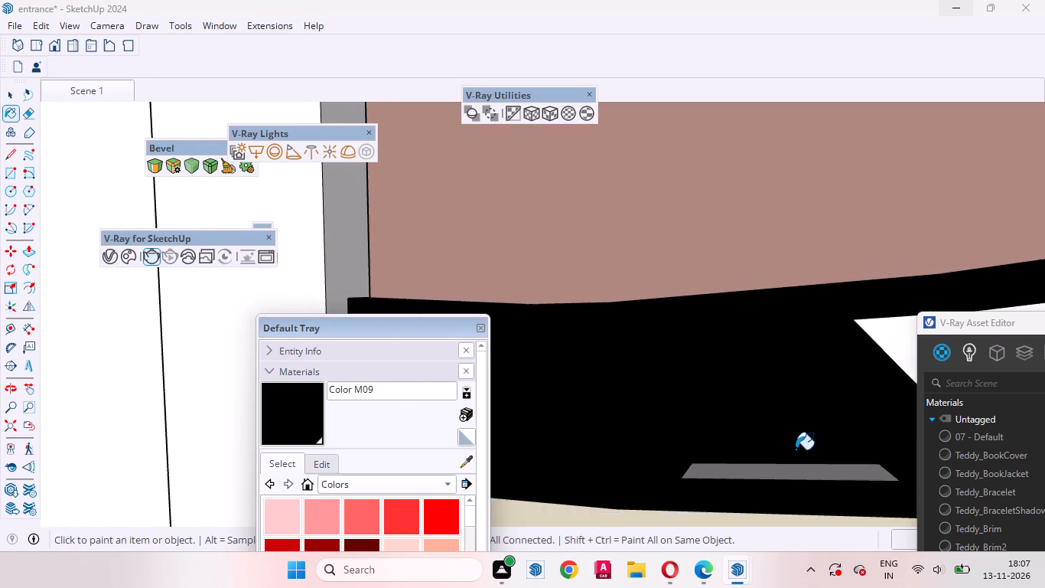
pyautogui.scroll(4, 796, 449)
pyautogui.click(786, 481)
# Paint the third downward-pointing triangular opening along the inner trim with Color M09, covering its back and three side faces.
pyautogui.scroll(-12, 642, 391)
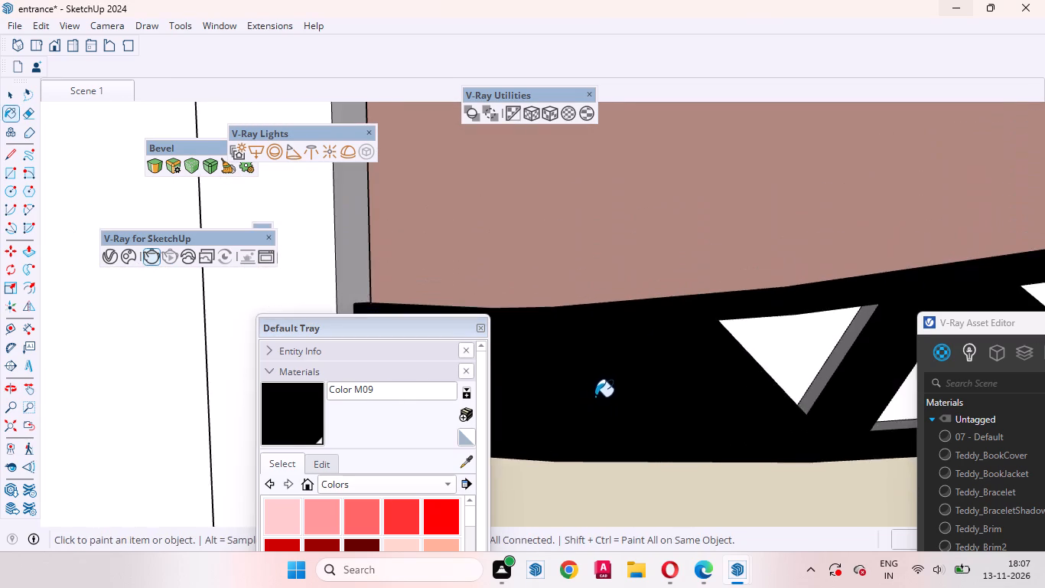
pyautogui.scroll(-4, 595, 397)
pyautogui.click(744, 360)
pyautogui.scroll(11, 744, 361)
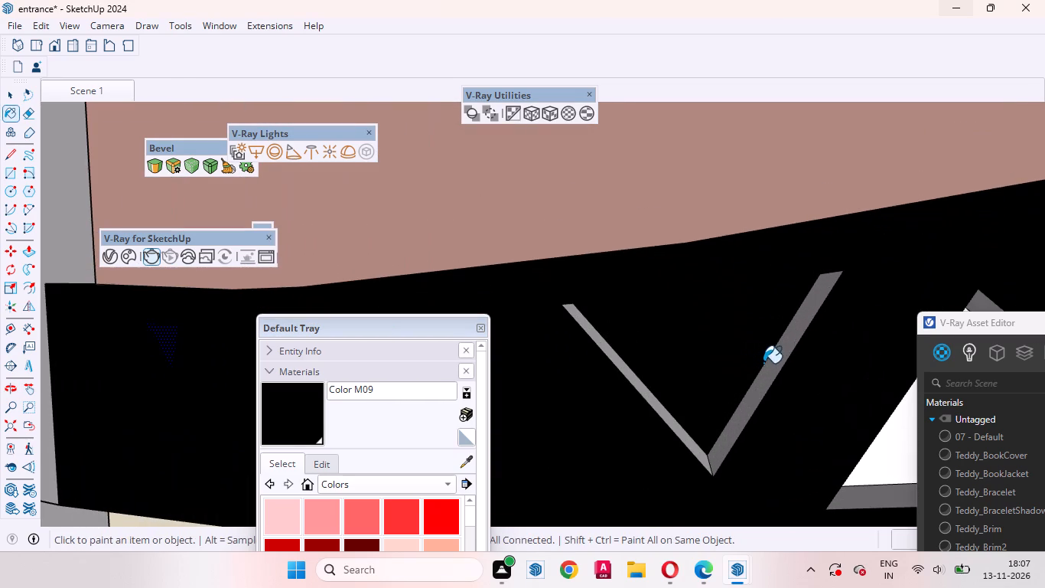
pyautogui.click(773, 362)
pyautogui.moveTo(750, 390); pyautogui.dragTo(629, 368, button='middle')
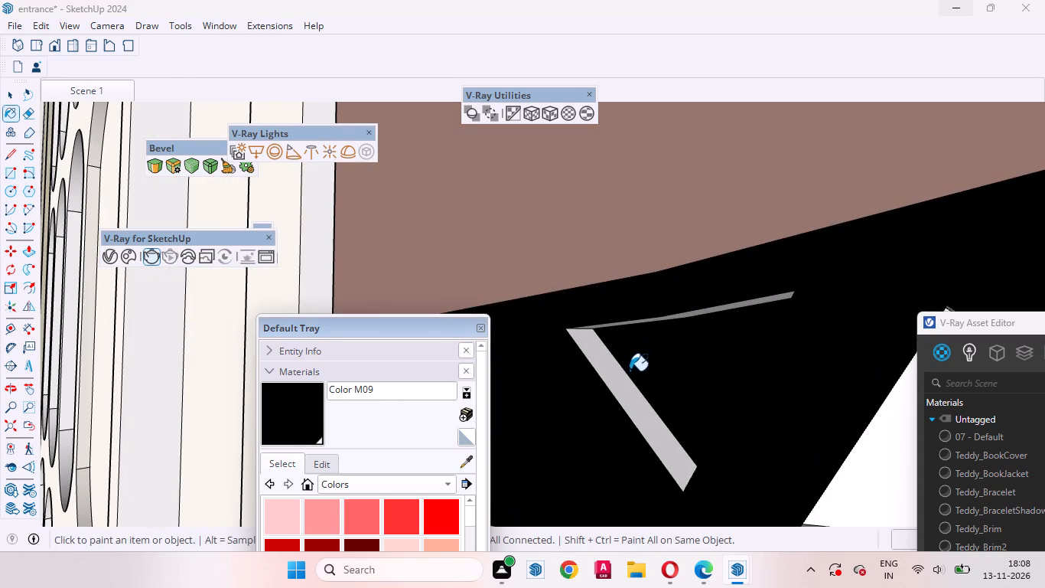
pyautogui.click(625, 388)
pyautogui.moveTo(676, 275); pyautogui.dragTo(679, 266, button='middle')
pyautogui.moveTo(711, 354); pyautogui.dragTo(750, 292, button='middle')
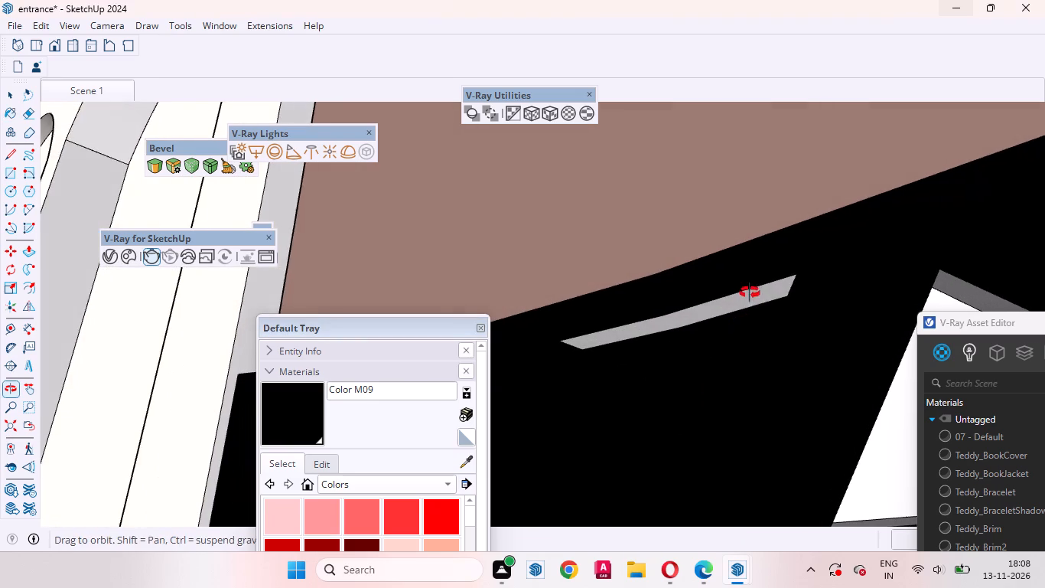
pyautogui.click(737, 304)
# Paint the back and side faces of the fourth upright triangular opening along the inner trim with Color M09.
pyautogui.scroll(-12, 623, 397)
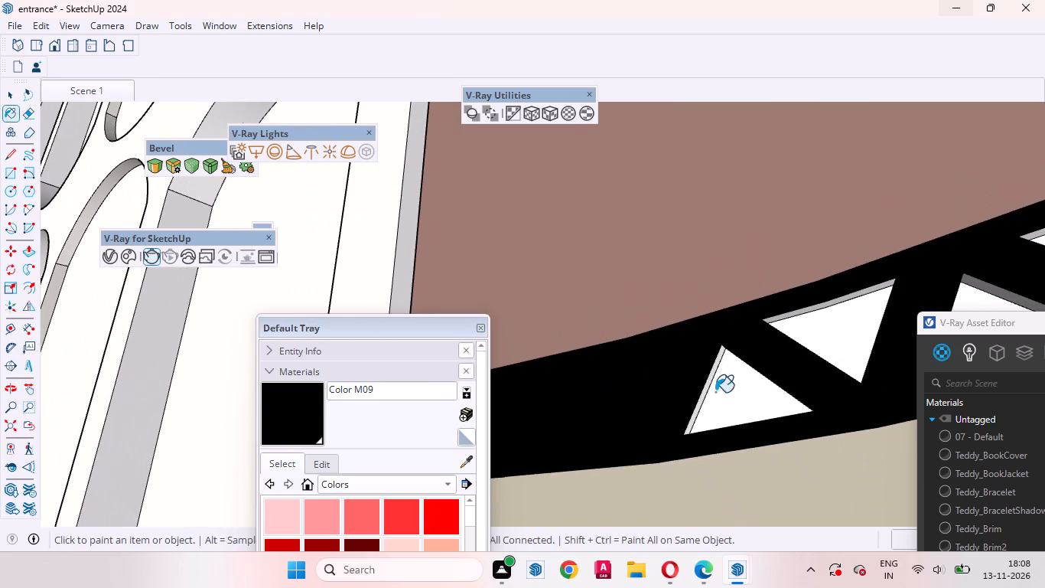
pyautogui.click(728, 397)
pyautogui.scroll(7, 727, 397)
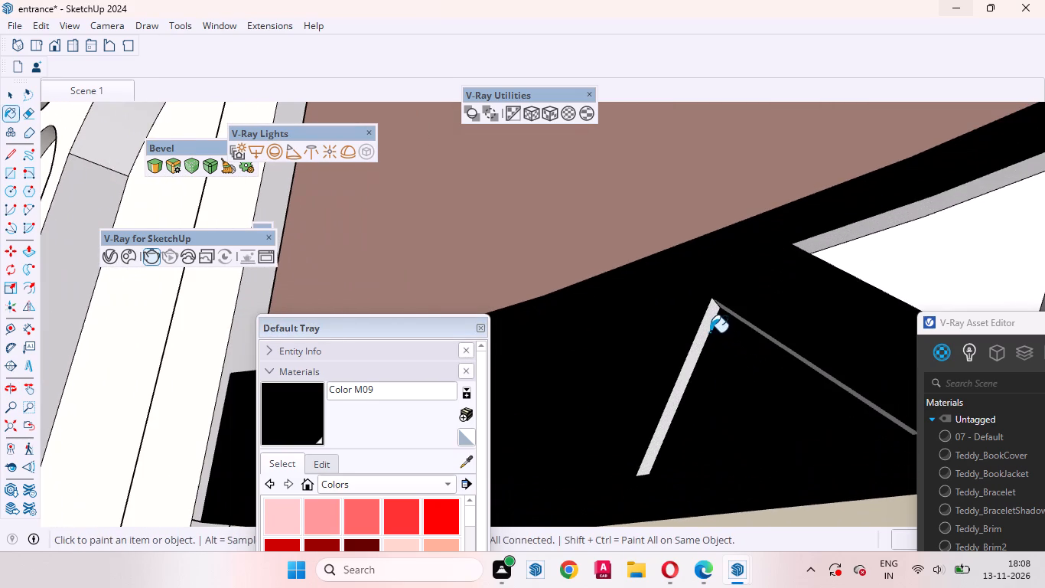
pyautogui.click(701, 332)
pyautogui.moveTo(749, 335); pyautogui.dragTo(852, 305, button='middle')
pyautogui.scroll(3, 793, 359)
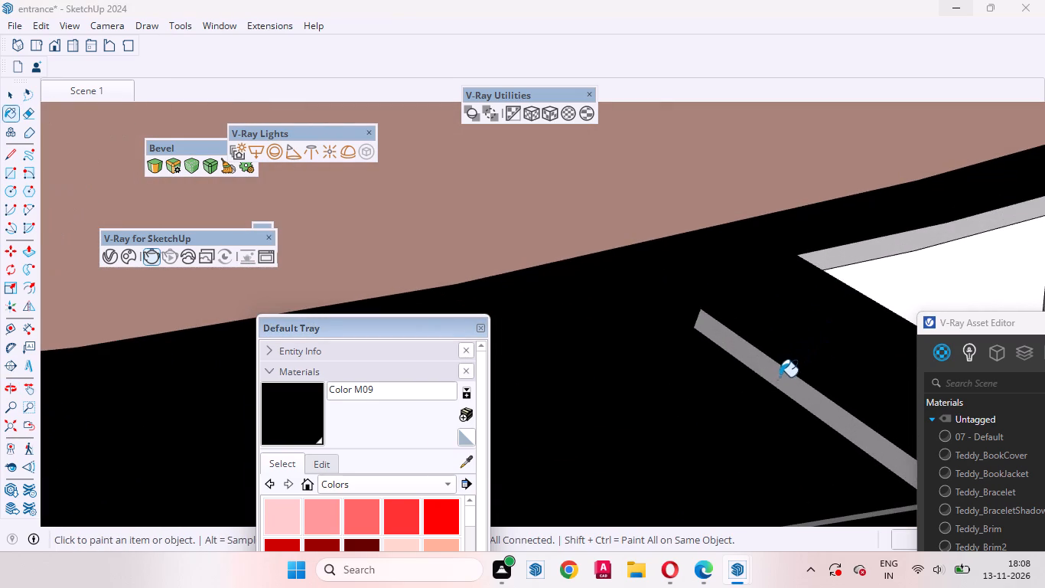
pyautogui.click(780, 377)
pyautogui.moveTo(777, 356); pyautogui.dragTo(791, 521, button='middle')
pyautogui.scroll(-9, 781, 362)
pyautogui.scroll(3, 778, 424)
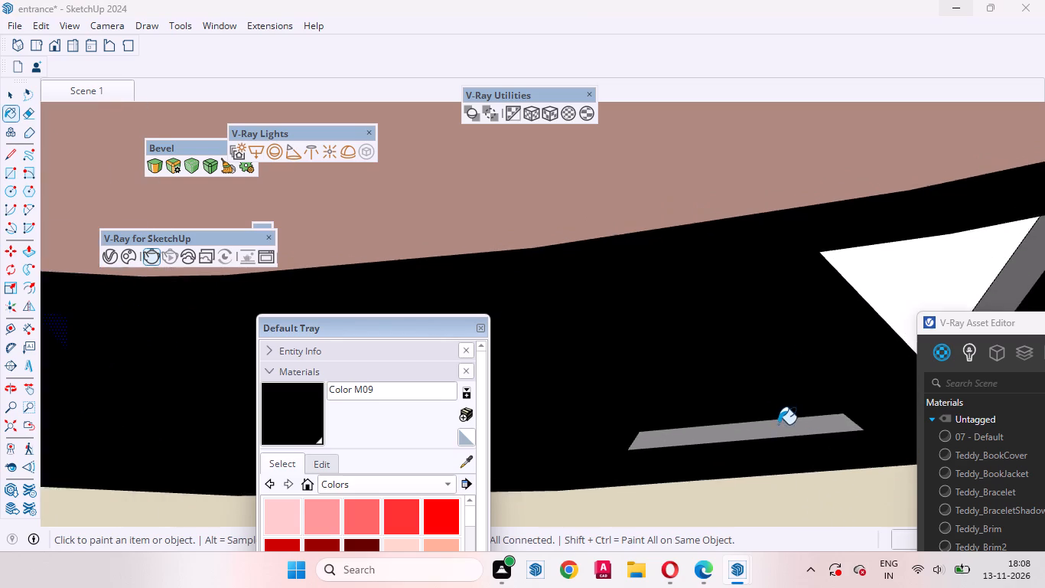
pyautogui.scroll(4, 778, 424)
pyautogui.click(778, 435)
# Paint the back and side faces of the fourth downward-pointing triangular opening along the inner trim with Color M09.
pyautogui.scroll(-9, 716, 427)
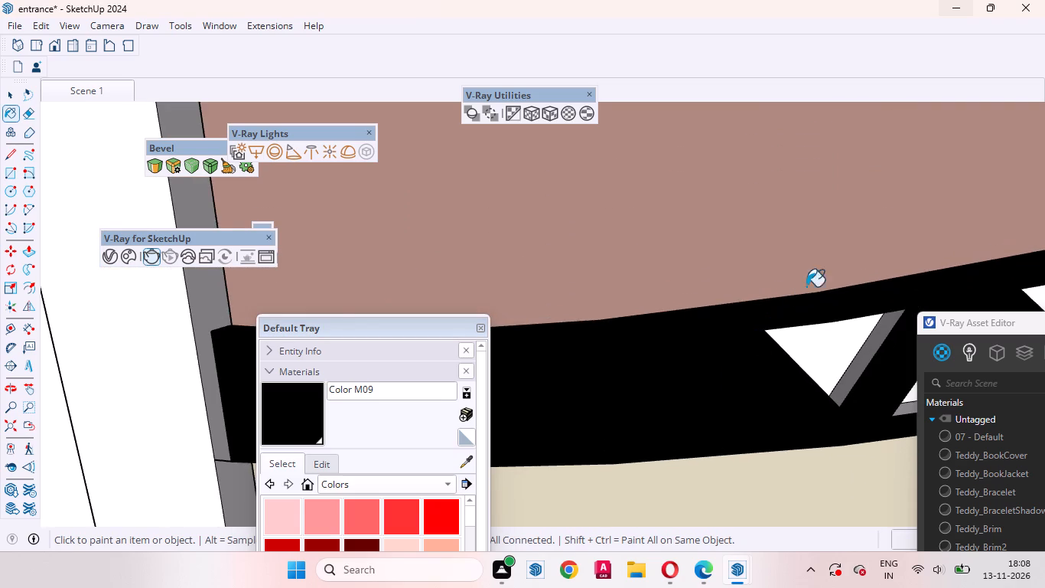
pyautogui.scroll(-9, 784, 247)
pyautogui.scroll(9, 798, 335)
pyautogui.click(779, 338)
pyautogui.moveTo(785, 349); pyautogui.dragTo(750, 203, button='middle')
pyautogui.scroll(13, 783, 250)
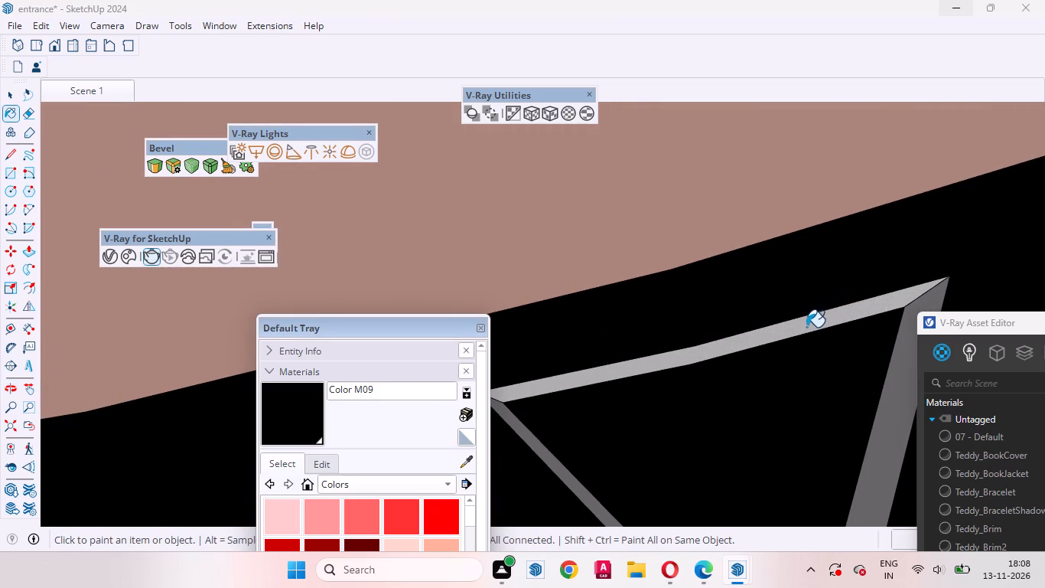
pyautogui.click(806, 328)
pyautogui.scroll(-20, 789, 333)
pyautogui.scroll(-2, 789, 333)
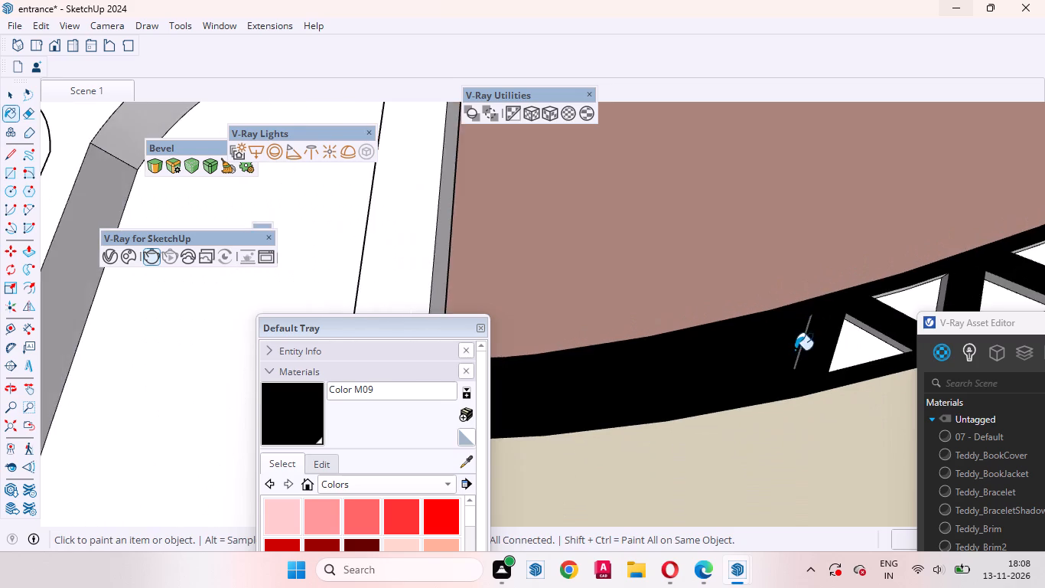
pyautogui.moveTo(780, 381); pyautogui.dragTo(887, 518, button='middle')
pyautogui.scroll(7, 844, 375)
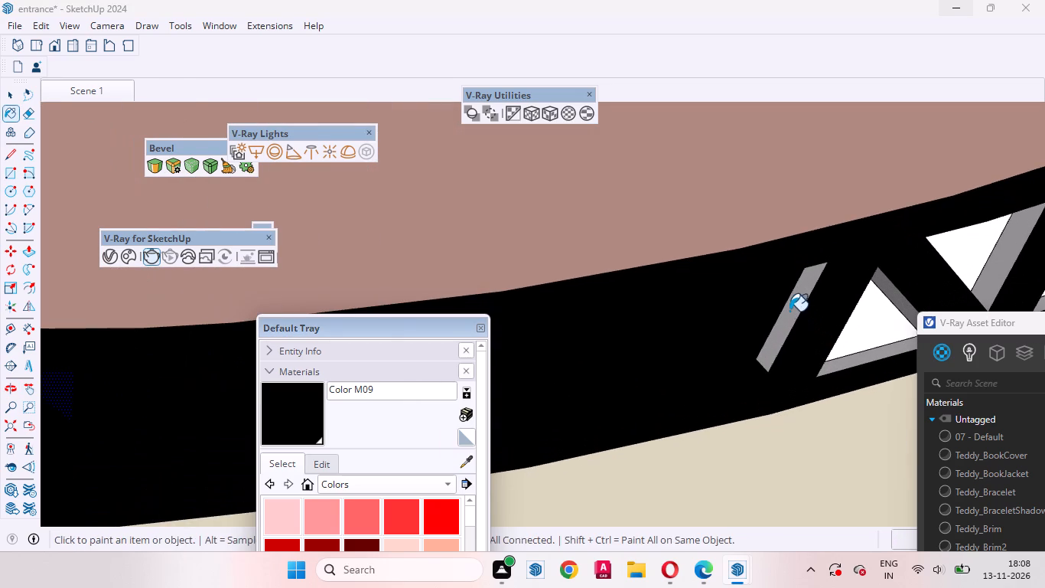
pyautogui.click(789, 311)
pyautogui.moveTo(780, 335); pyautogui.dragTo(571, 402, button='middle')
pyautogui.scroll(3, 753, 393)
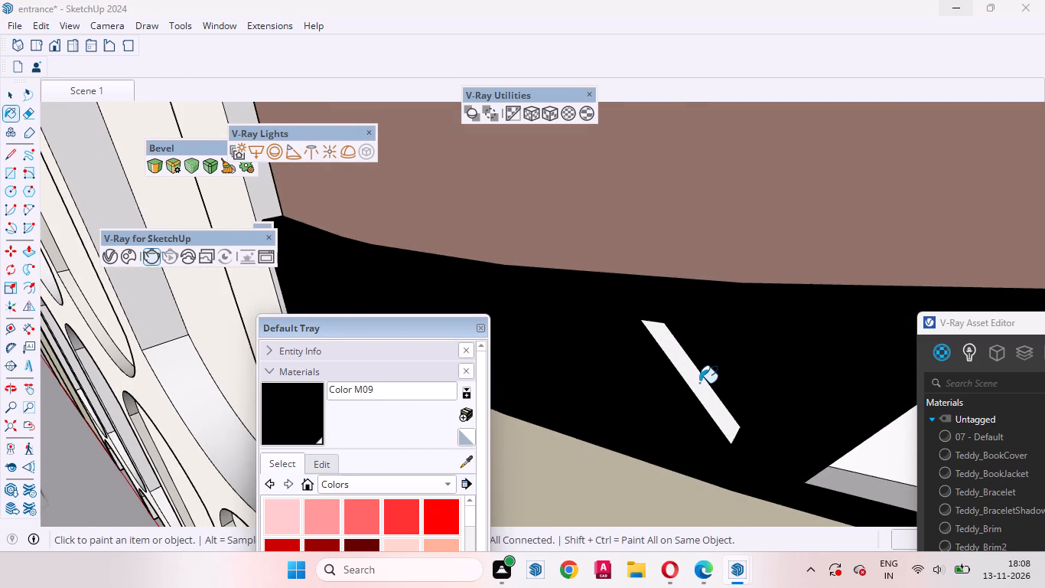
pyautogui.click(699, 383)
# Paint the fifth upright triangular opening along the inner trim with Color M09, covering its back and three side faces.
pyautogui.scroll(-13, 659, 325)
pyautogui.click(741, 351)
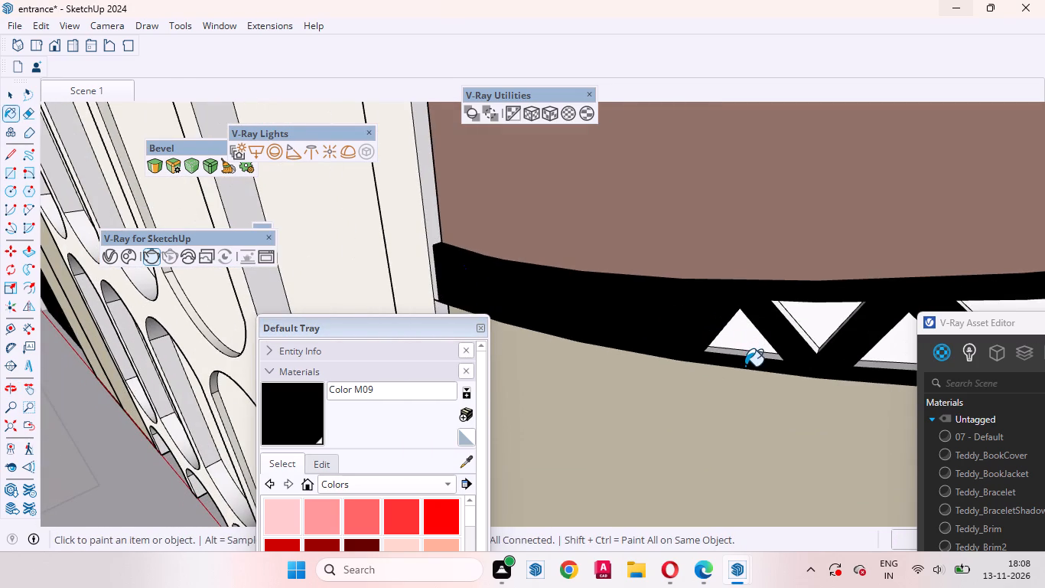
pyautogui.moveTo(745, 366); pyautogui.dragTo(774, 256, button='middle')
pyautogui.scroll(3, 763, 338)
pyautogui.click(745, 335)
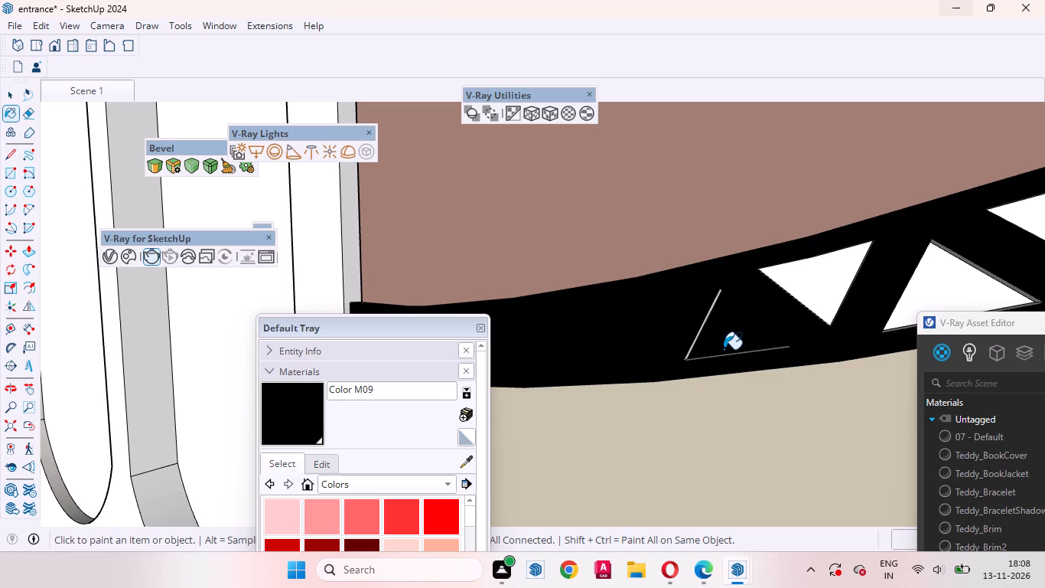
pyautogui.scroll(19, 724, 349)
pyautogui.click(667, 277)
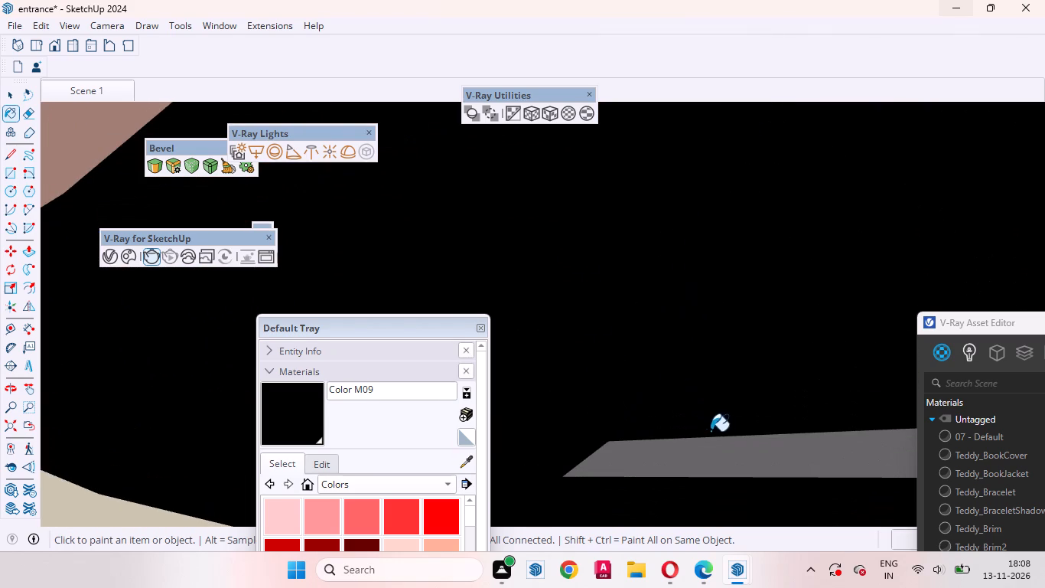
pyautogui.click(715, 432)
pyautogui.click(763, 472)
pyautogui.scroll(-14, 688, 341)
pyautogui.moveTo(826, 350); pyautogui.dragTo(871, 330, button='middle')
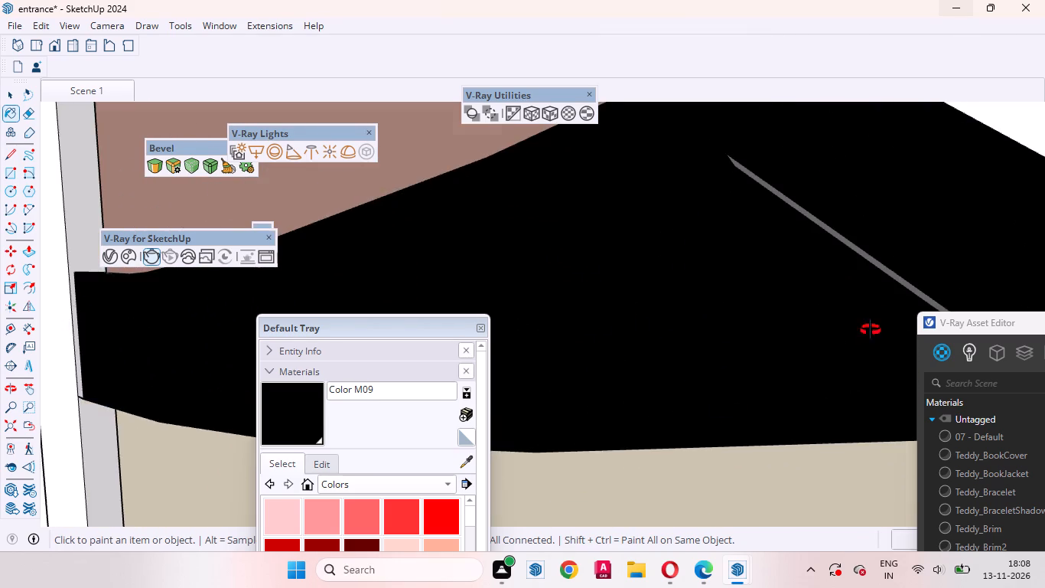
pyautogui.moveTo(871, 330); pyautogui.dragTo(1001, 269, button='middle')
pyautogui.click(861, 265)
# Paint the back and side faces of the fifth downward-pointing triangular opening along the inner trim with Color M09.
pyautogui.scroll(-14, 704, 373)
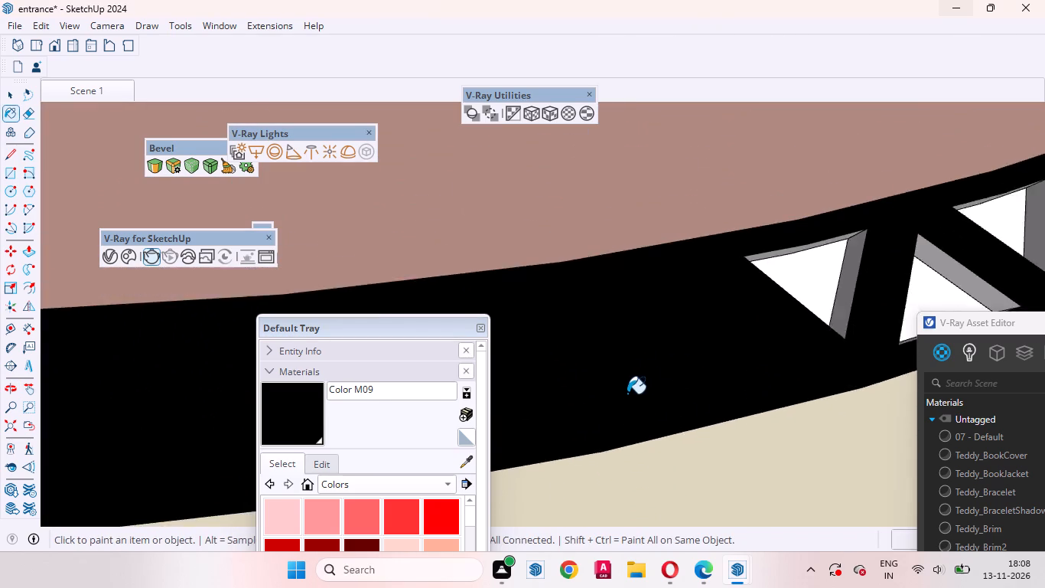
pyautogui.scroll(4, 787, 305)
pyautogui.click(787, 304)
pyautogui.scroll(6, 816, 283)
pyautogui.click(839, 269)
pyautogui.moveTo(813, 287); pyautogui.dragTo(672, 173, button='middle')
pyautogui.click(694, 224)
pyautogui.moveTo(727, 267); pyautogui.dragTo(704, 490, button='middle')
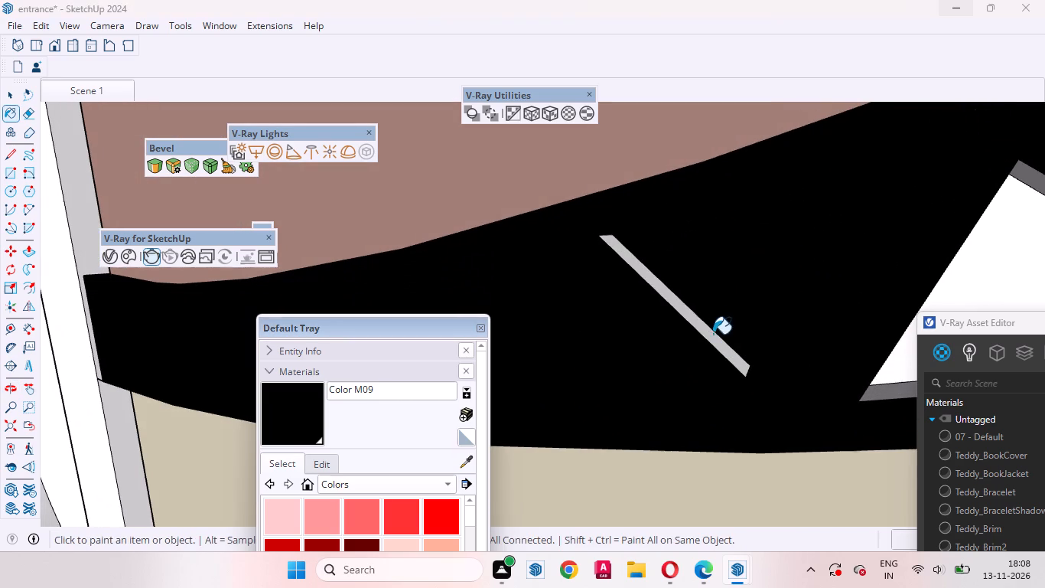
pyautogui.click(698, 324)
# Paint the back and side faces of the sixth upright triangular opening along the inner trim with Color M09.
pyautogui.scroll(-8, 653, 281)
pyautogui.click(853, 296)
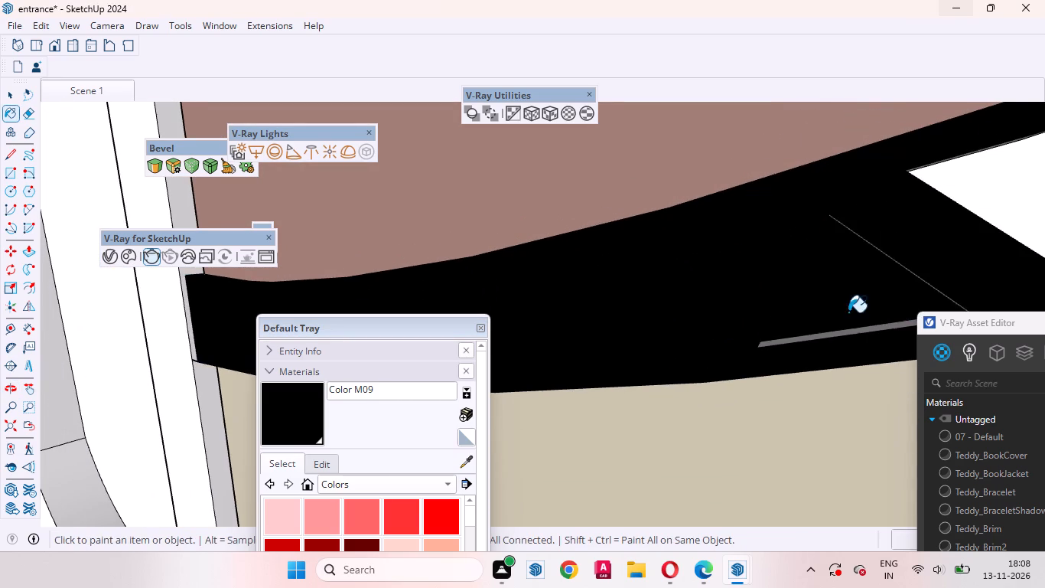
pyautogui.moveTo(848, 312); pyautogui.dragTo(743, 215, button='middle')
pyautogui.scroll(3, 791, 268)
pyautogui.click(792, 268)
pyautogui.moveTo(807, 264); pyautogui.dragTo(949, 208, button='middle')
pyautogui.click(899, 268)
pyautogui.moveTo(851, 267); pyautogui.dragTo(847, 481, button='middle')
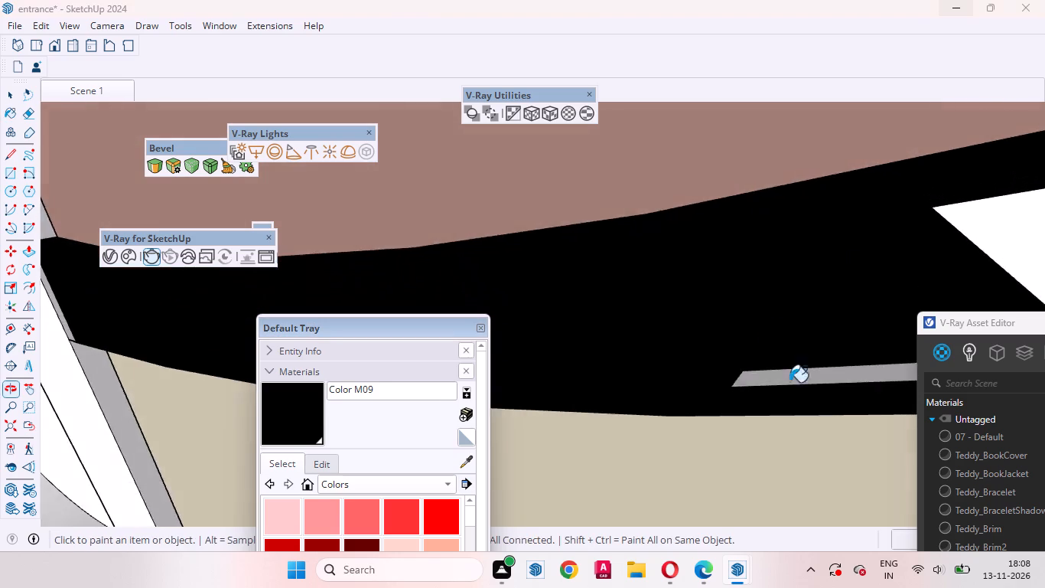
pyautogui.scroll(-9, 764, 338)
pyautogui.moveTo(770, 339); pyautogui.dragTo(548, 347, button='middle')
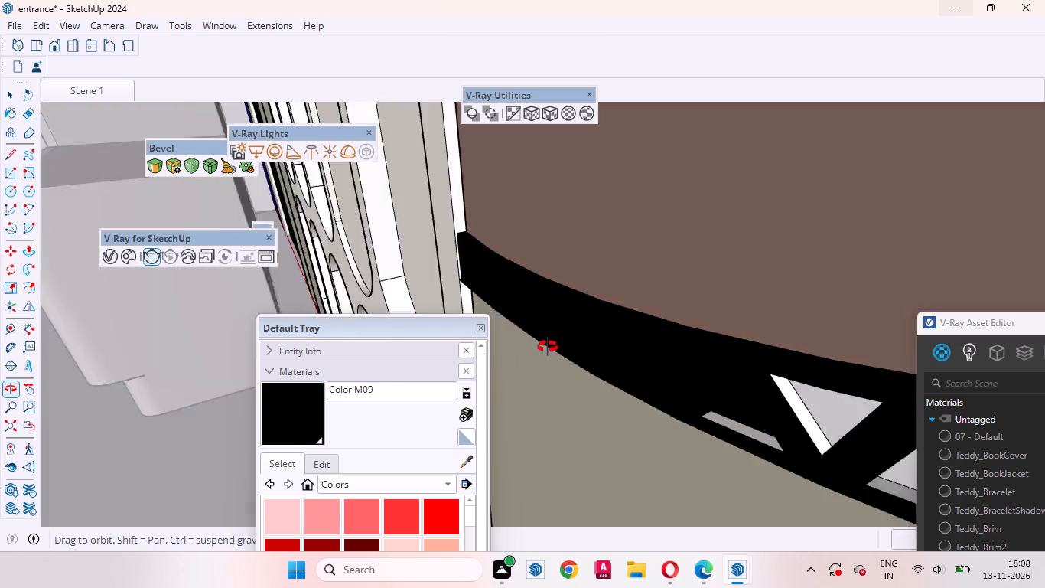
pyautogui.moveTo(548, 347); pyautogui.dragTo(798, 423, button='middle')
pyautogui.scroll(5, 798, 425)
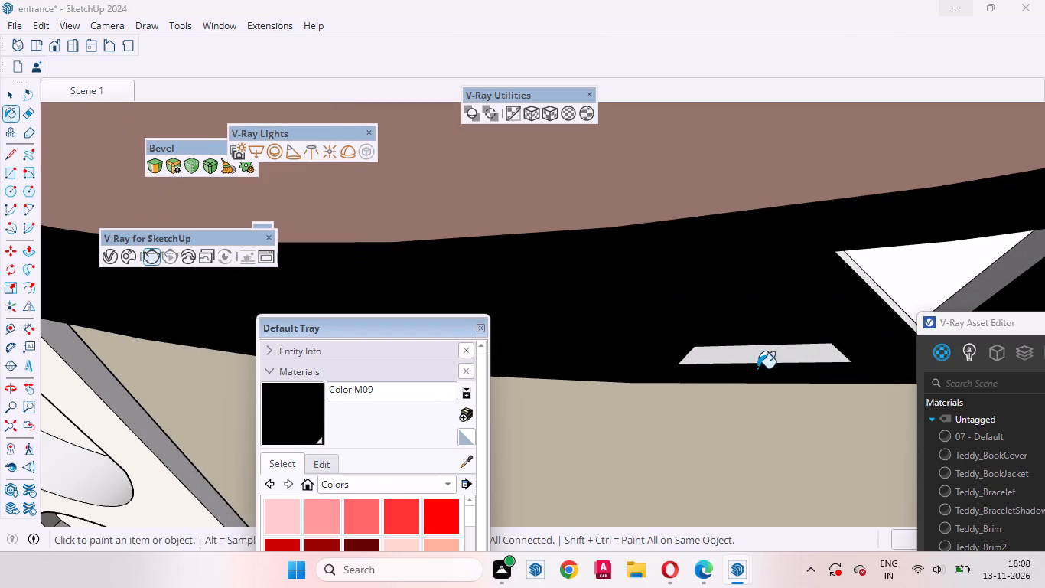
pyautogui.click(770, 357)
# Paint the sixth downward-pointing triangular opening along the inner trim with Color M09, covering its back and three side faces.
pyautogui.scroll(-13, 636, 366)
pyautogui.scroll(6, 783, 361)
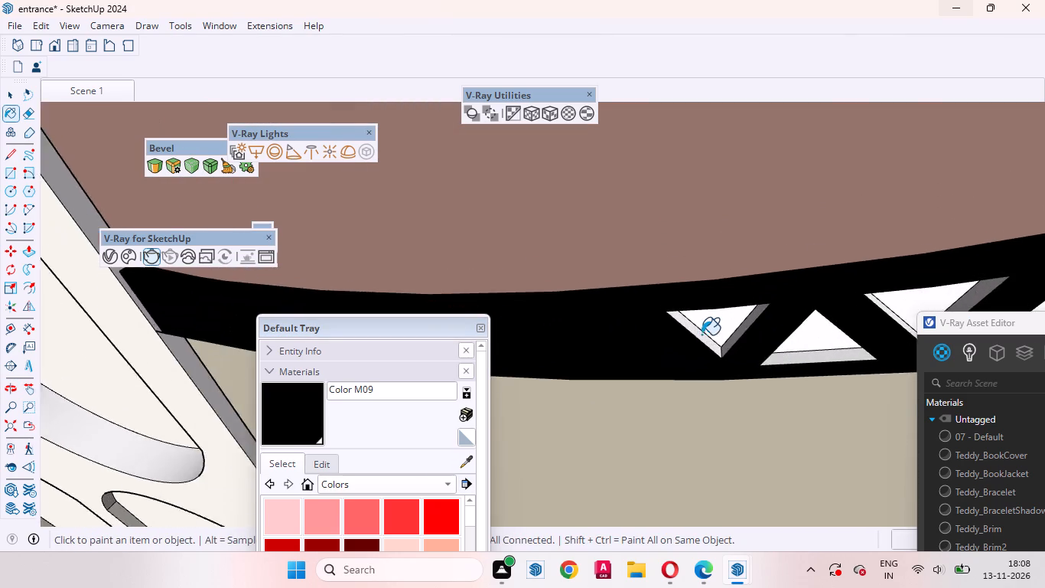
pyautogui.scroll(6, 702, 335)
pyautogui.click(705, 335)
pyautogui.click(777, 338)
pyautogui.click(770, 316)
pyautogui.moveTo(760, 347); pyautogui.dragTo(760, 338, button='middle')
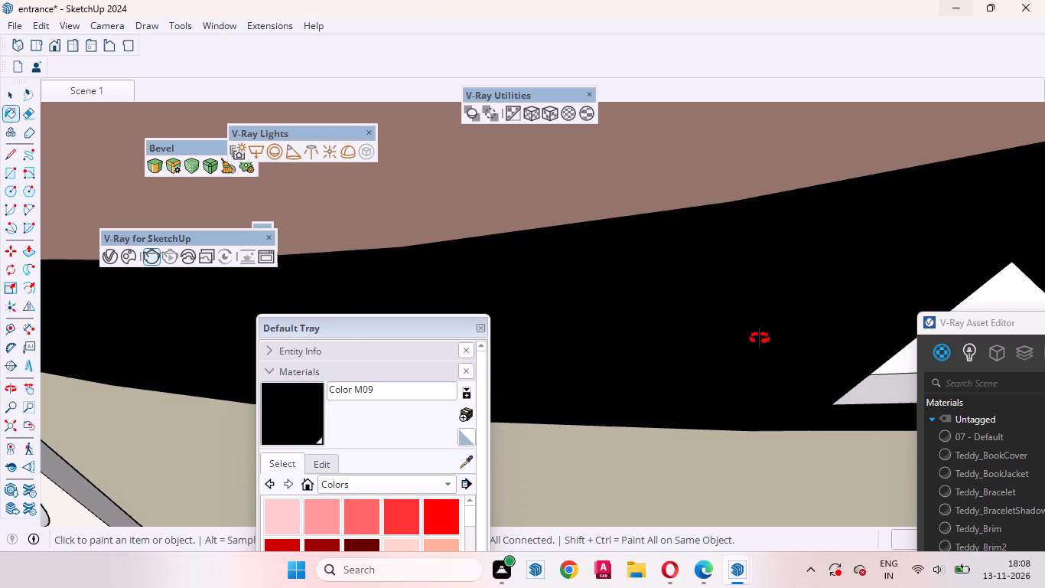
pyautogui.moveTo(760, 338); pyautogui.dragTo(776, 139, button='middle')
pyautogui.scroll(12, 766, 204)
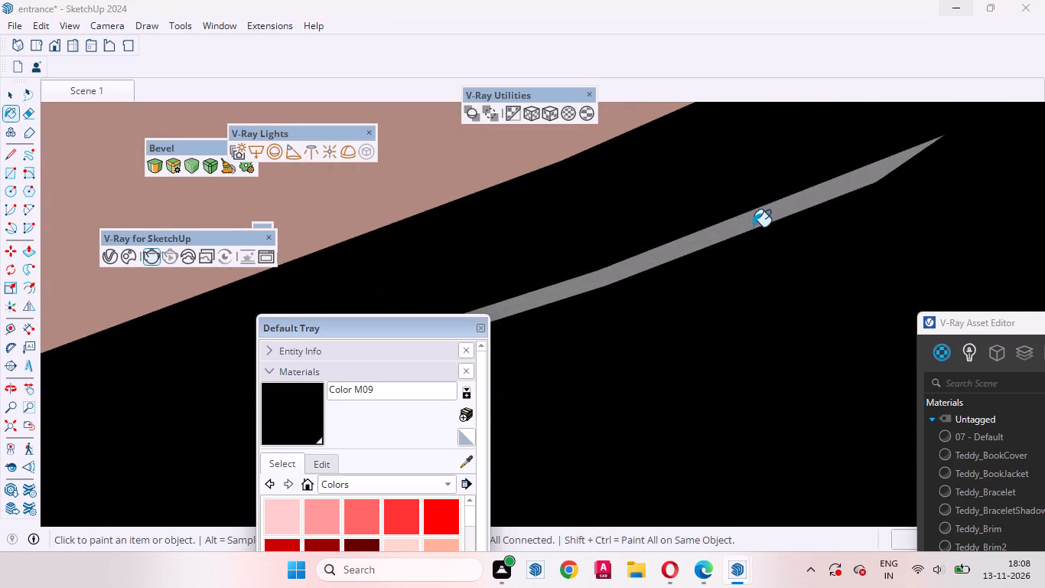
pyautogui.click(753, 227)
# Paint the back and three side faces of the seventh upright triangular opening along the inner trim with Color M09.
pyautogui.scroll(-20, 707, 260)
pyautogui.scroll(-2, 707, 260)
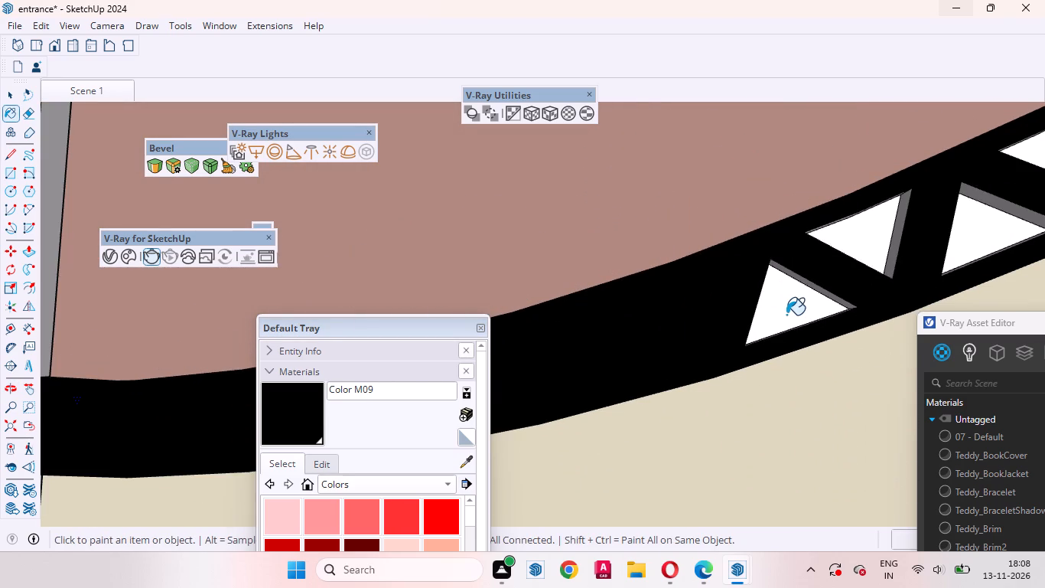
pyautogui.click(792, 316)
pyautogui.scroll(20, 793, 298)
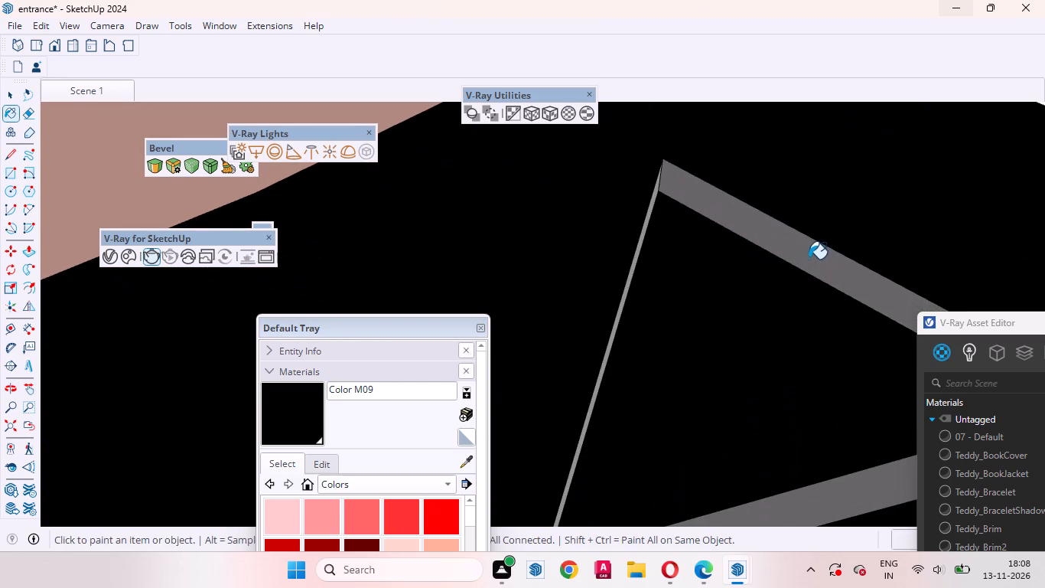
pyautogui.click(809, 259)
pyautogui.scroll(6, 662, 269)
pyautogui.click(627, 268)
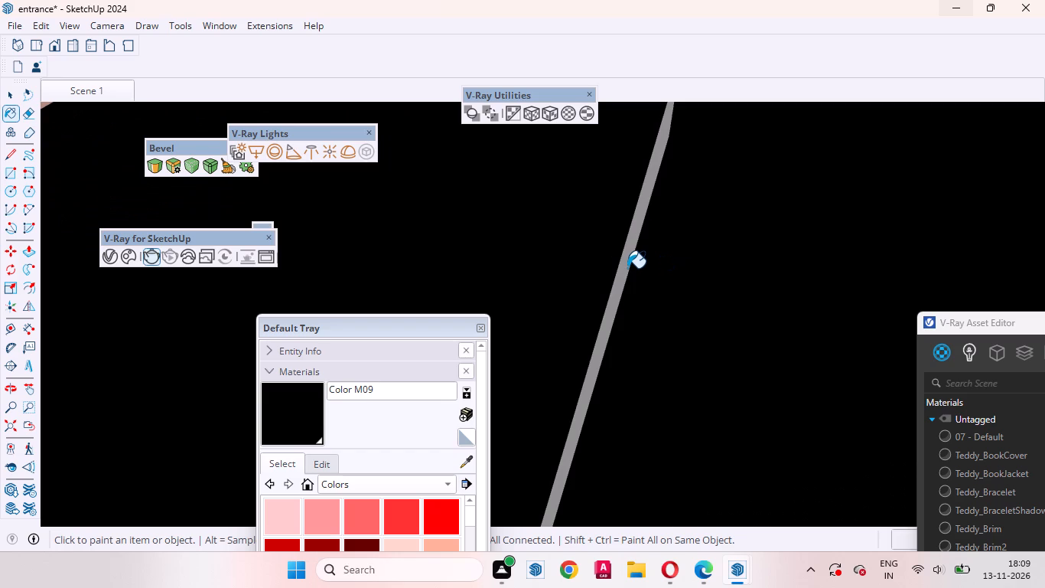
pyautogui.scroll(-13, 642, 266)
pyautogui.moveTo(740, 323); pyautogui.dragTo(789, 445, button='middle')
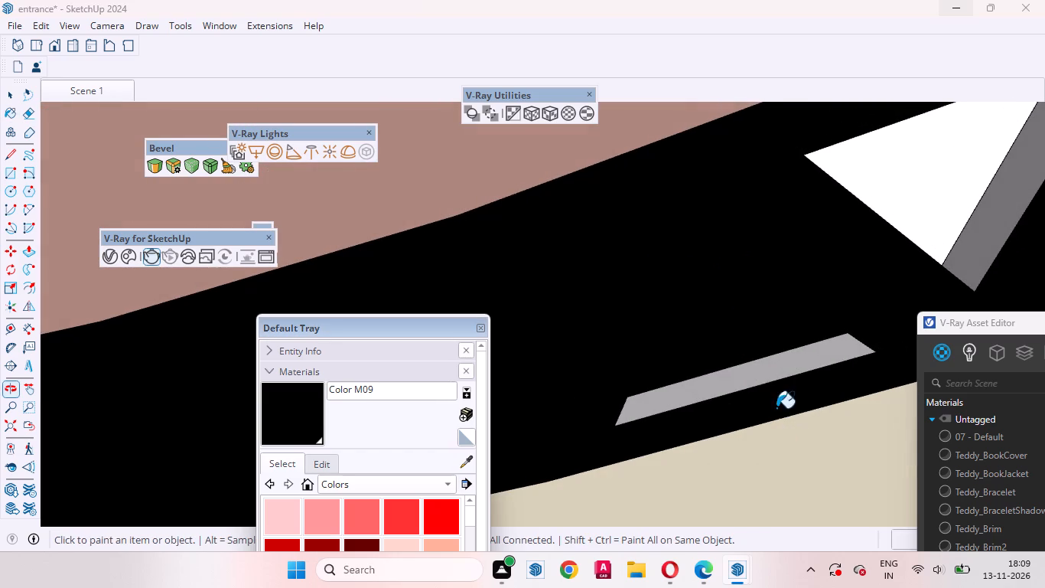
pyautogui.click(747, 377)
# Paint the seventh downward-pointing triangular opening along the inner trim with Color M09, covering its back and three side faces.
pyautogui.scroll(-13, 693, 382)
pyautogui.scroll(4, 776, 334)
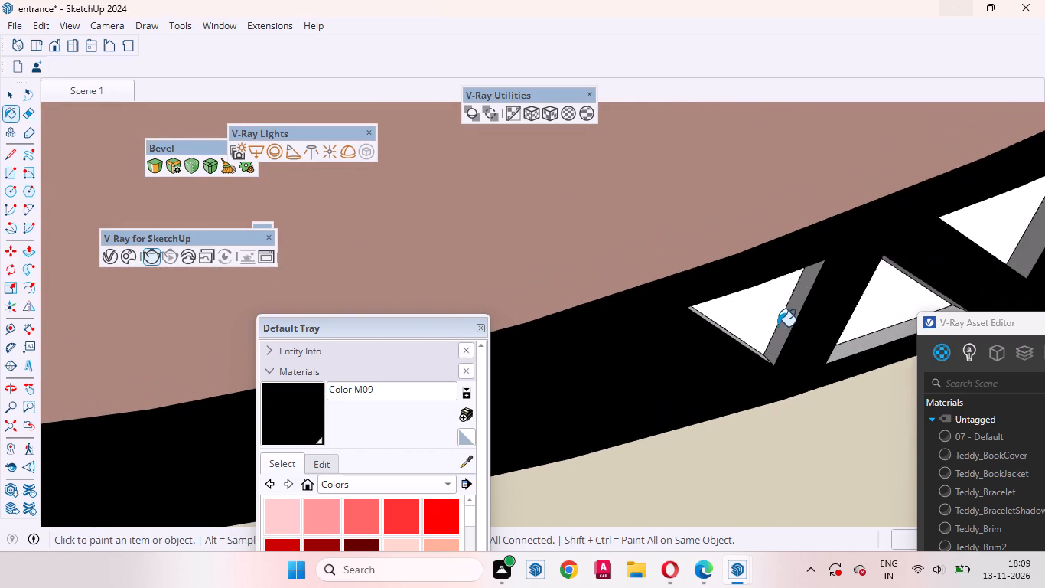
pyautogui.scroll(3, 777, 326)
pyautogui.click(758, 315)
pyautogui.click(793, 316)
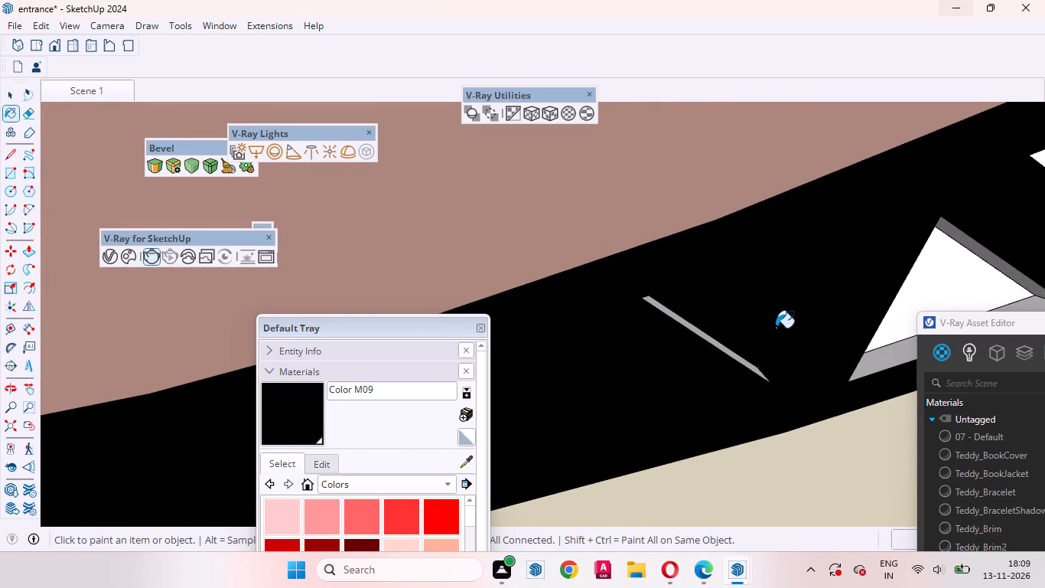
pyautogui.click(718, 341)
pyautogui.click(716, 347)
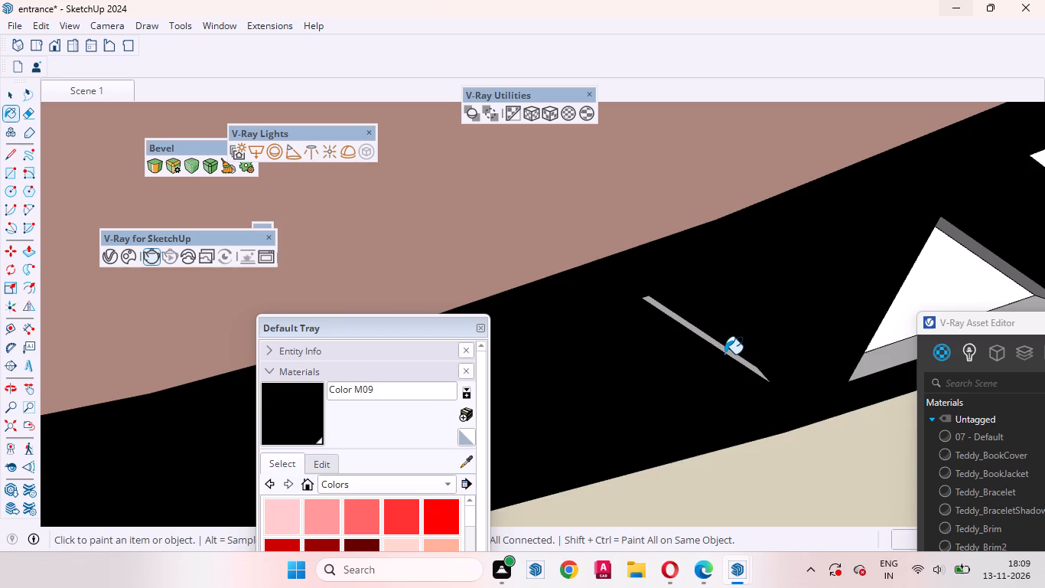
pyautogui.scroll(5, 699, 340)
pyautogui.click(701, 325)
pyautogui.scroll(6, 706, 322)
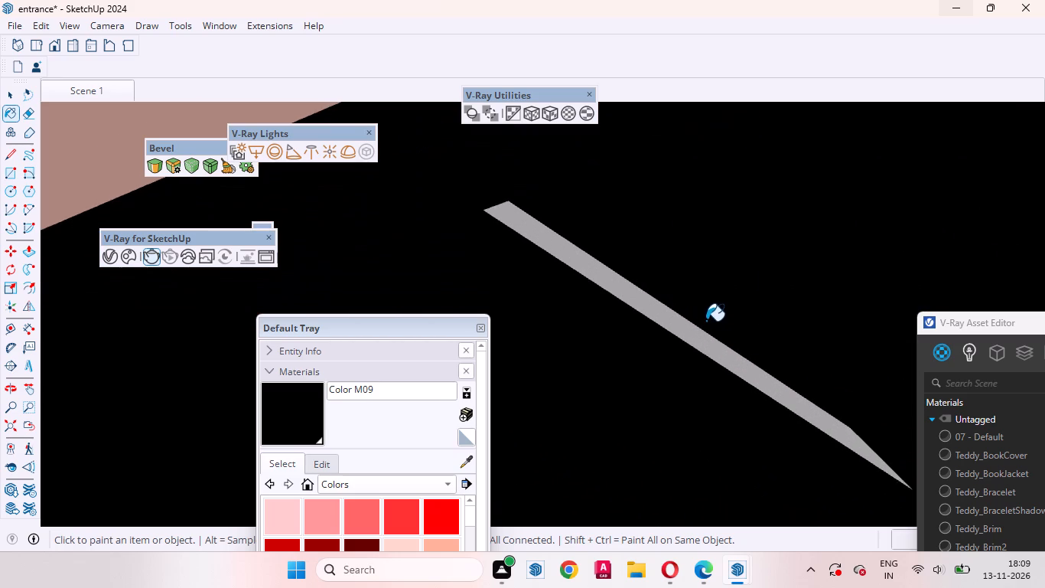
pyautogui.scroll(1, 706, 321)
pyautogui.click(684, 338)
pyautogui.scroll(-10, 730, 380)
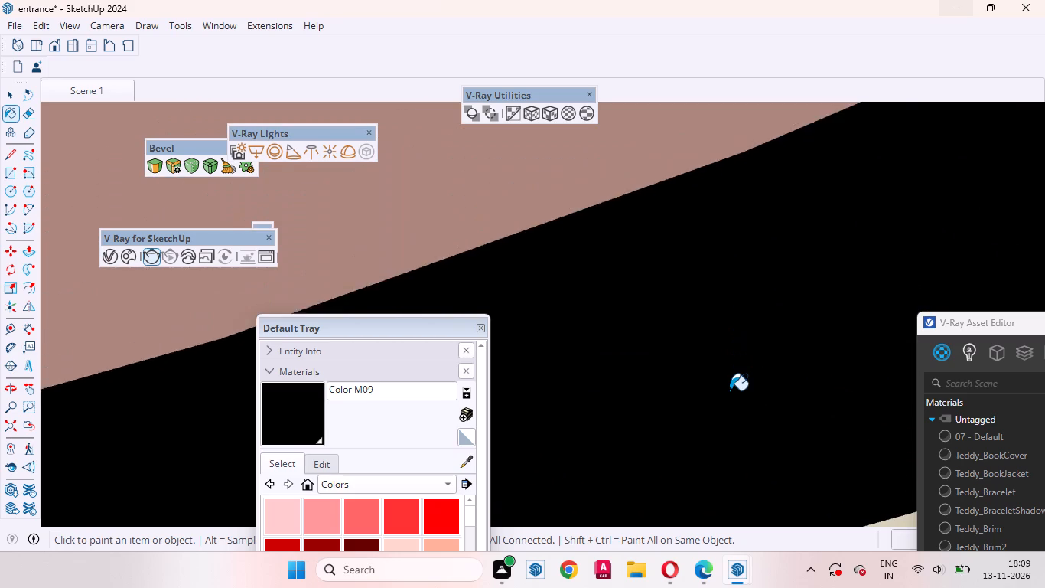
pyautogui.scroll(-2, 730, 390)
pyautogui.moveTo(747, 432); pyautogui.dragTo(688, 172, button='middle')
pyautogui.scroll(8, 711, 259)
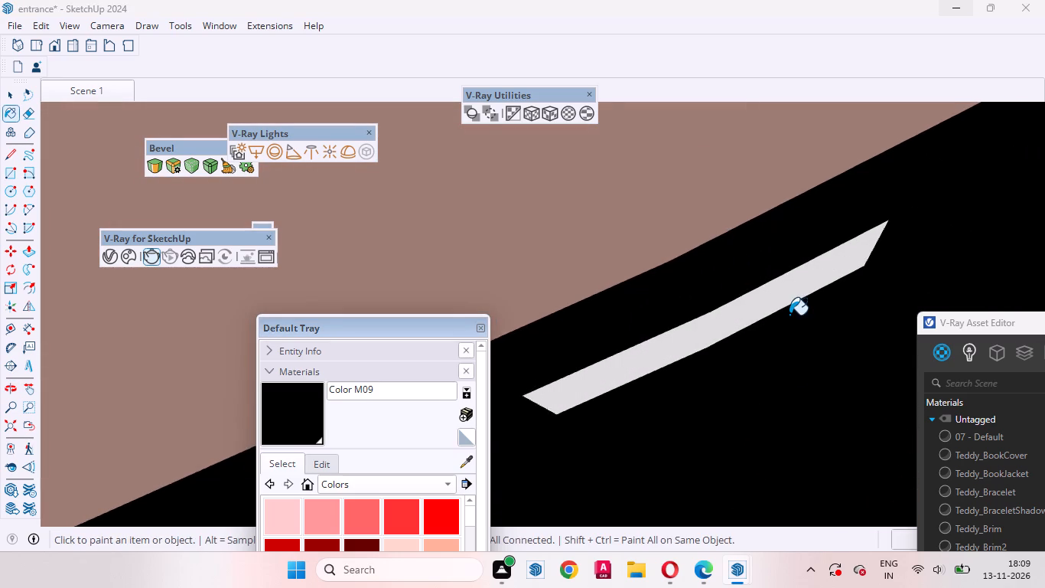
pyautogui.scroll(1, 789, 315)
pyautogui.click(753, 296)
# Paint the eighth upright triangular opening's back and side faces with Color M09, along with the back face of the adjacent downward-pointing opening.
pyautogui.scroll(-13, 795, 328)
pyautogui.scroll(-2, 723, 291)
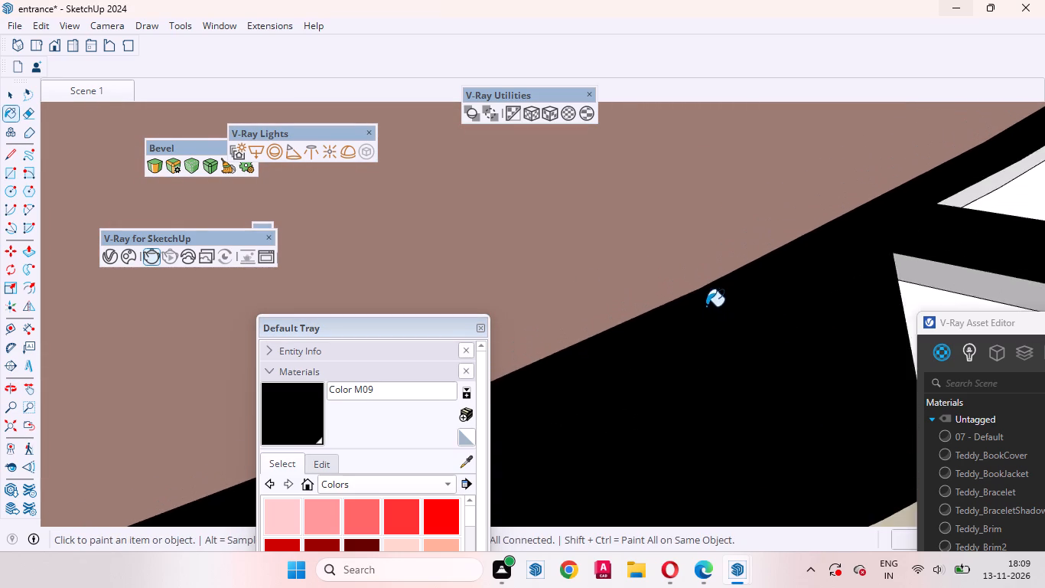
pyautogui.scroll(-6, 706, 306)
pyautogui.scroll(1, 657, 317)
pyautogui.scroll(-6, 655, 321)
pyautogui.scroll(7, 769, 335)
pyautogui.click(770, 317)
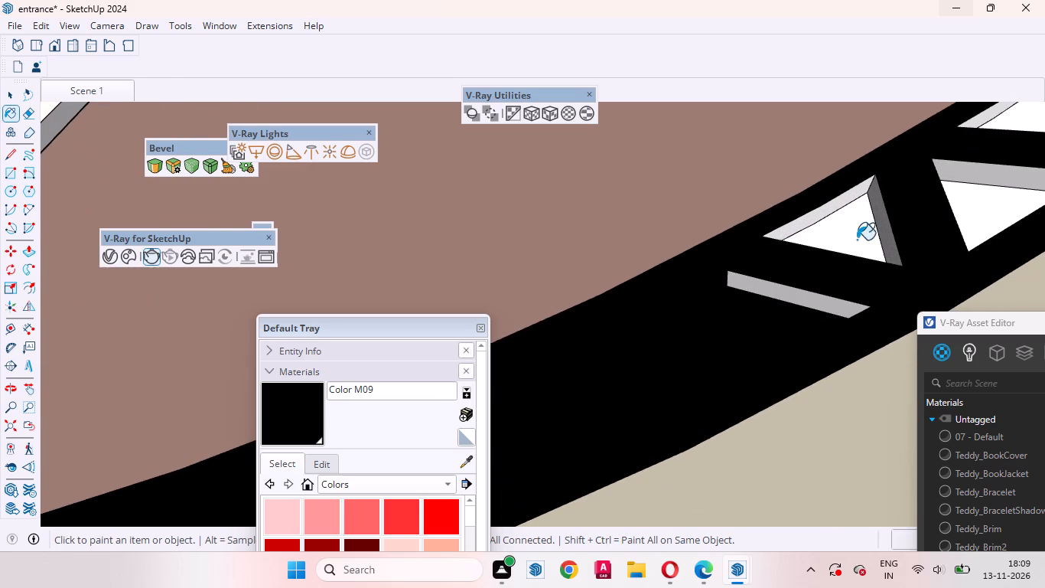
pyautogui.click(864, 232)
pyautogui.scroll(7, 772, 312)
pyautogui.click(789, 278)
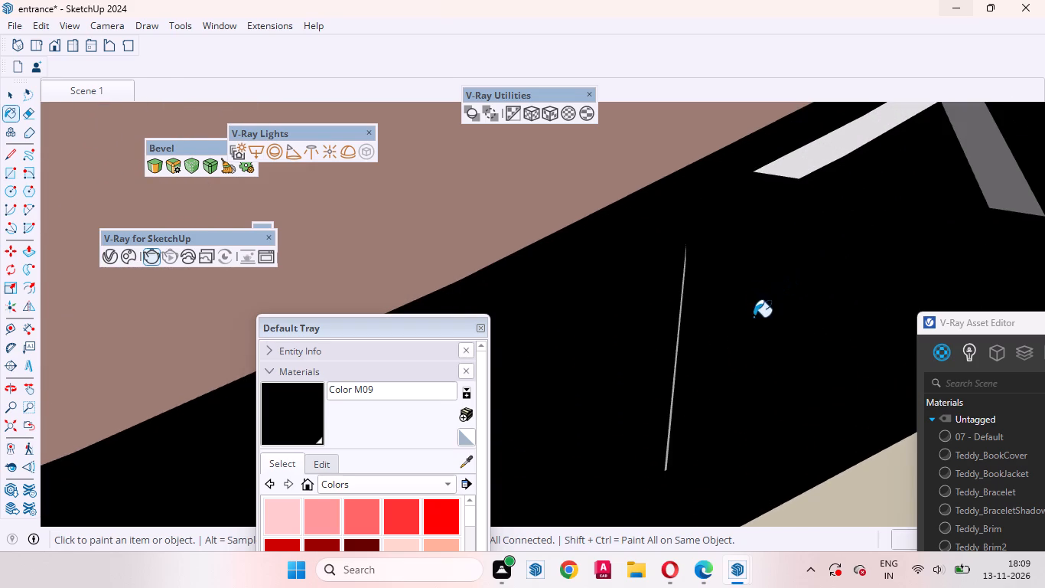
pyautogui.moveTo(747, 322); pyautogui.dragTo(558, 423, button='middle')
pyautogui.click(657, 313)
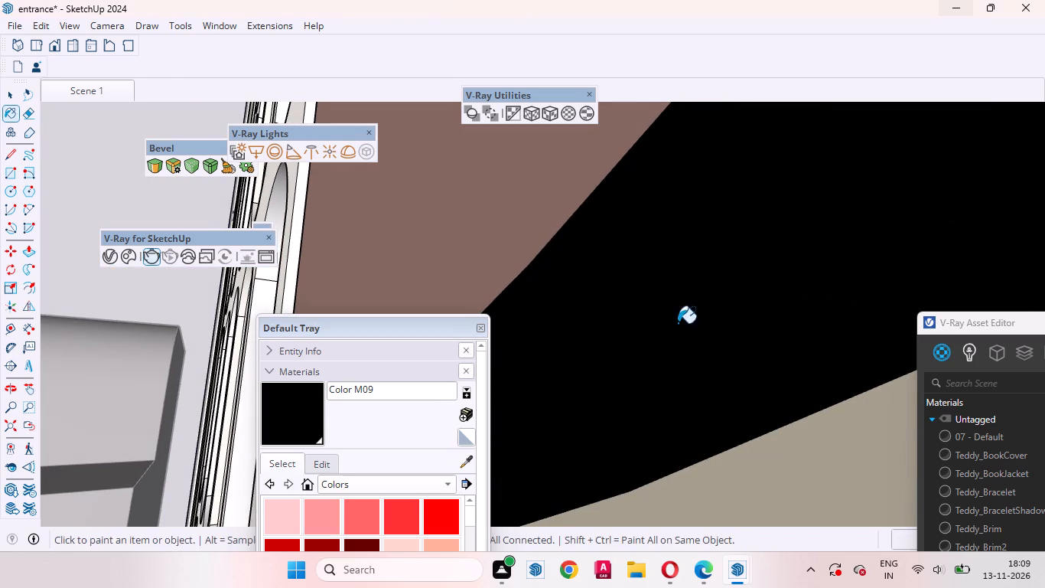
pyautogui.moveTo(683, 341); pyautogui.dragTo(854, 586, button='middle')
pyautogui.scroll(3, 756, 412)
pyautogui.click(773, 372)
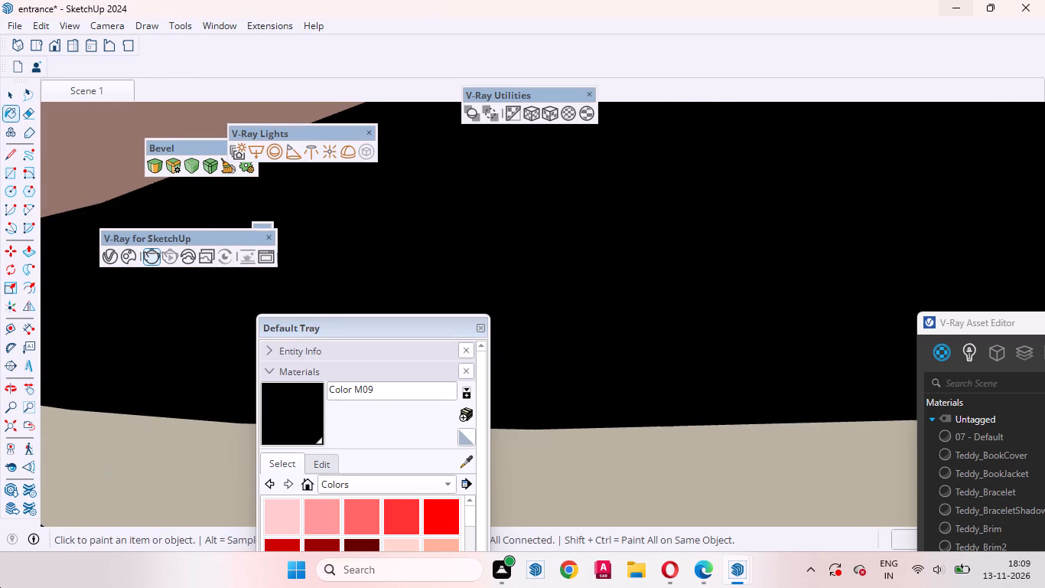
# Examine the entrance render in the V-Ray Frame Buffer, checking the door's inner and outer circular trims up close and the overall view.
pyautogui.click(727, 586)
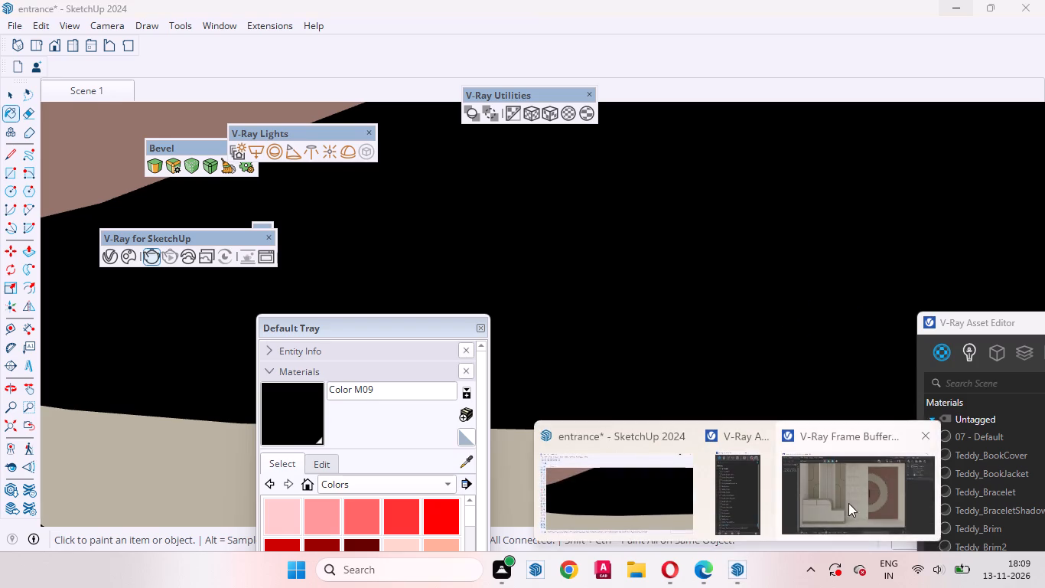
pyautogui.click(852, 492)
pyautogui.scroll(-1, 740, 425)
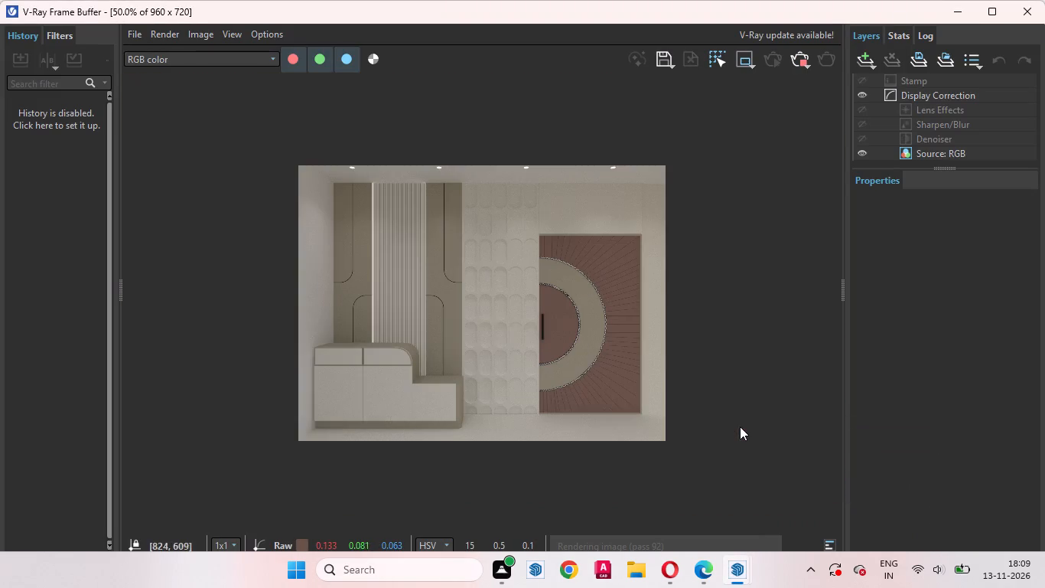
pyautogui.scroll(1, 402, 330)
pyautogui.scroll(2, 704, 225)
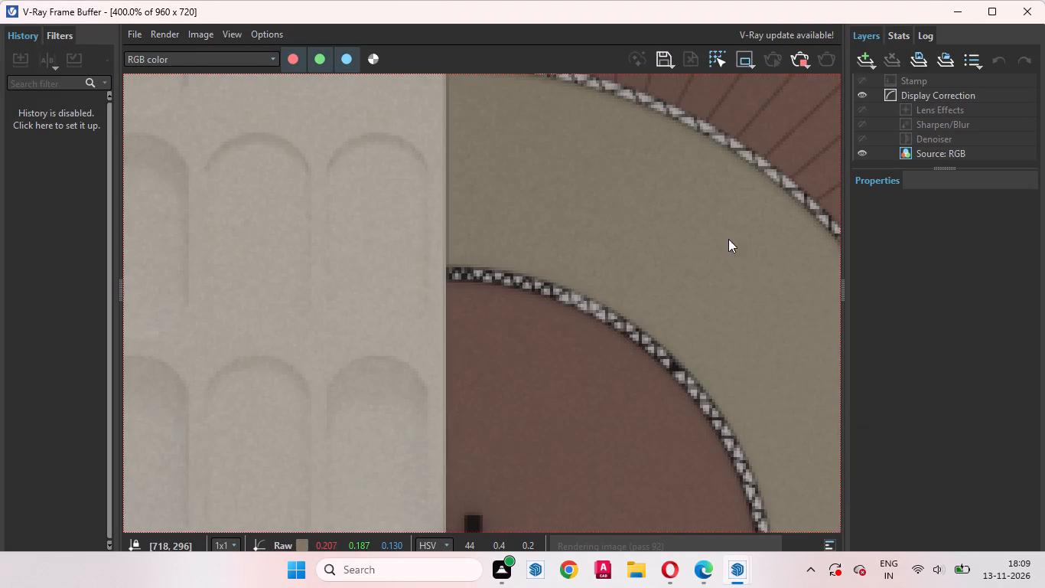
pyautogui.scroll(-2, 617, 263)
pyautogui.scroll(1, 597, 219)
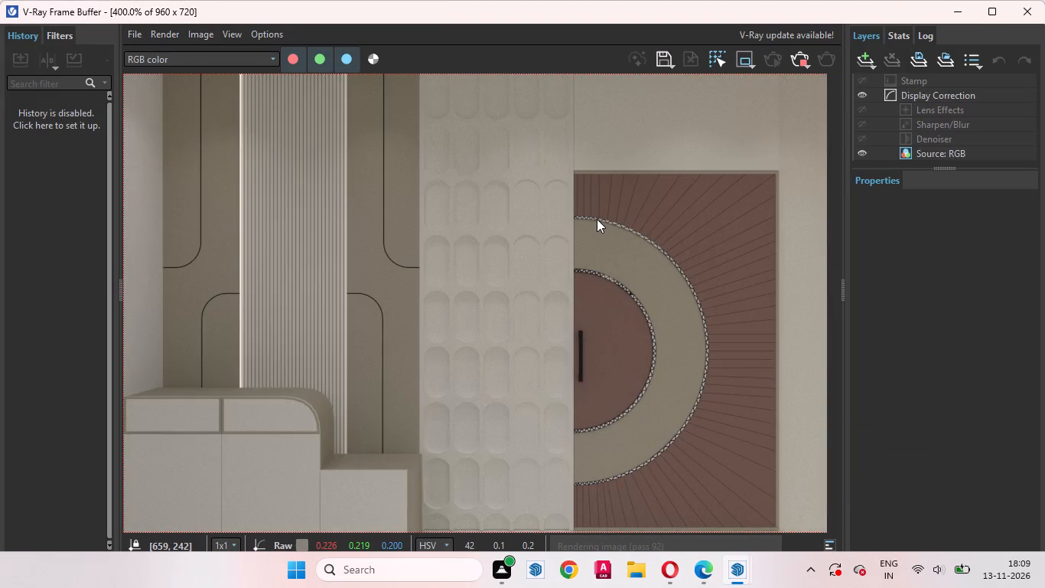
pyautogui.scroll(3, 597, 219)
pyautogui.scroll(-1, 612, 299)
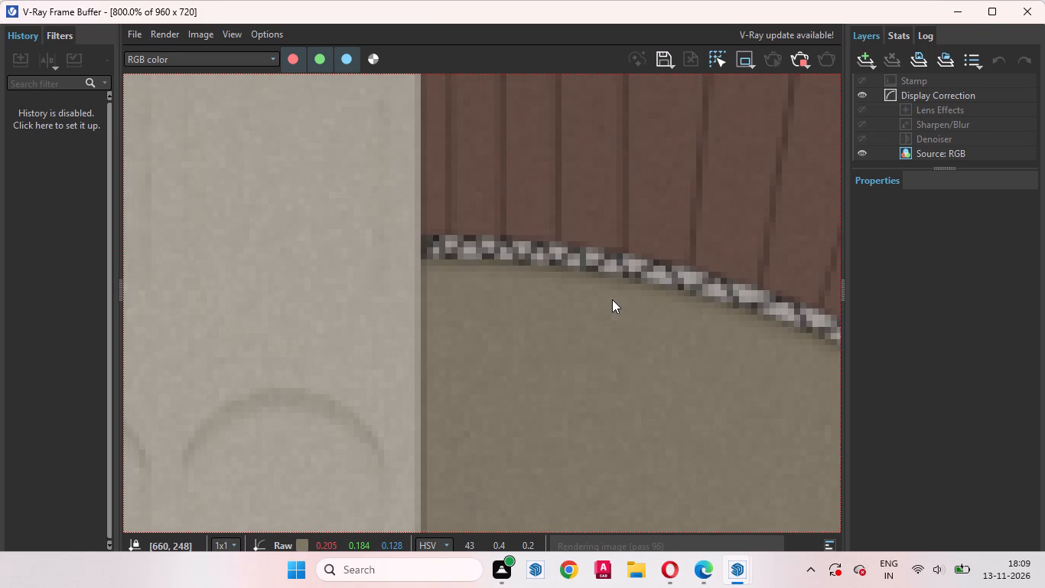
pyautogui.scroll(-1, 621, 296)
pyautogui.scroll(-4, 685, 286)
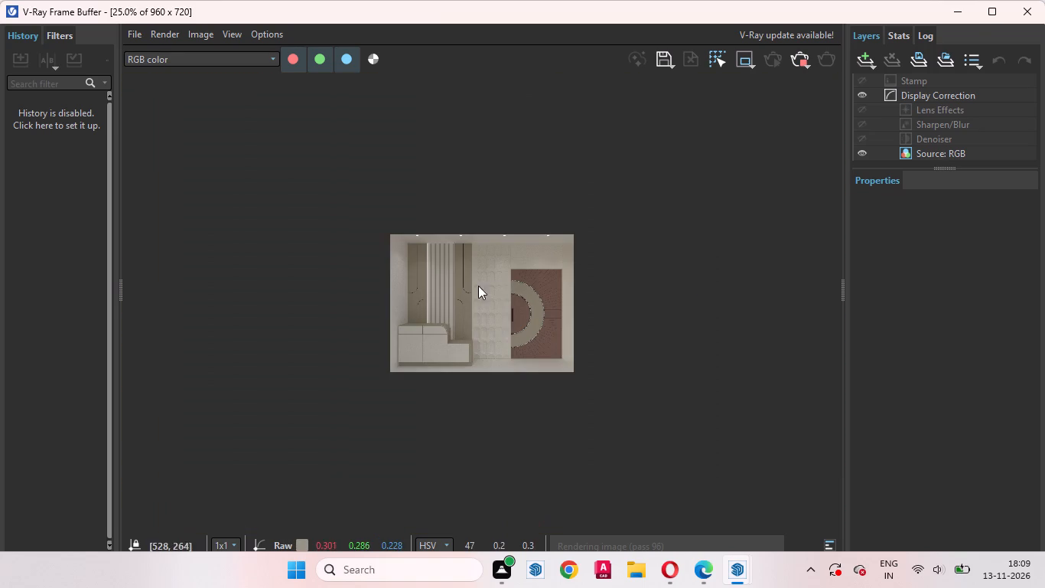
pyautogui.scroll(2, 438, 305)
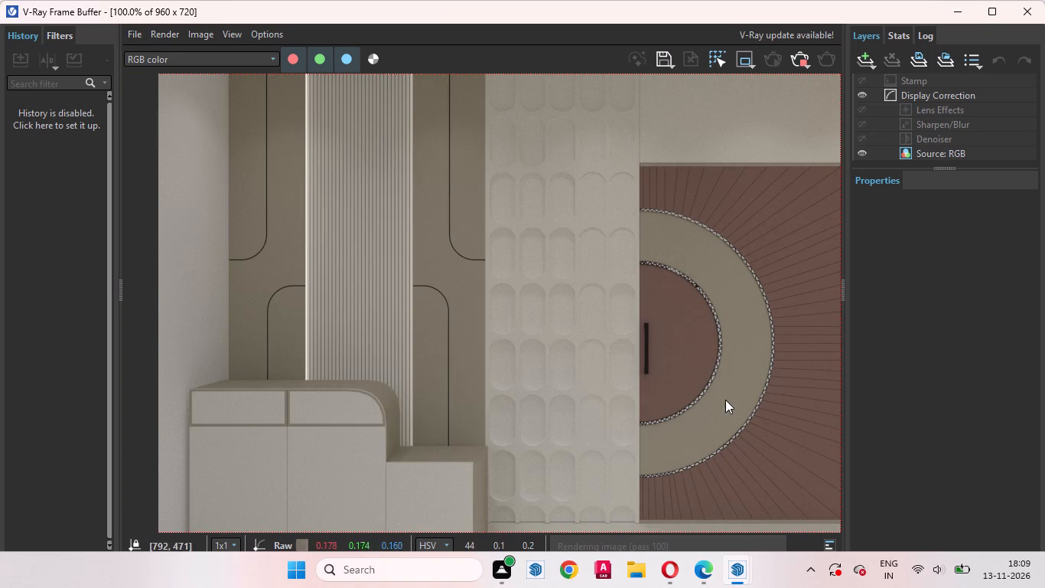
pyautogui.scroll(-1, 545, 400)
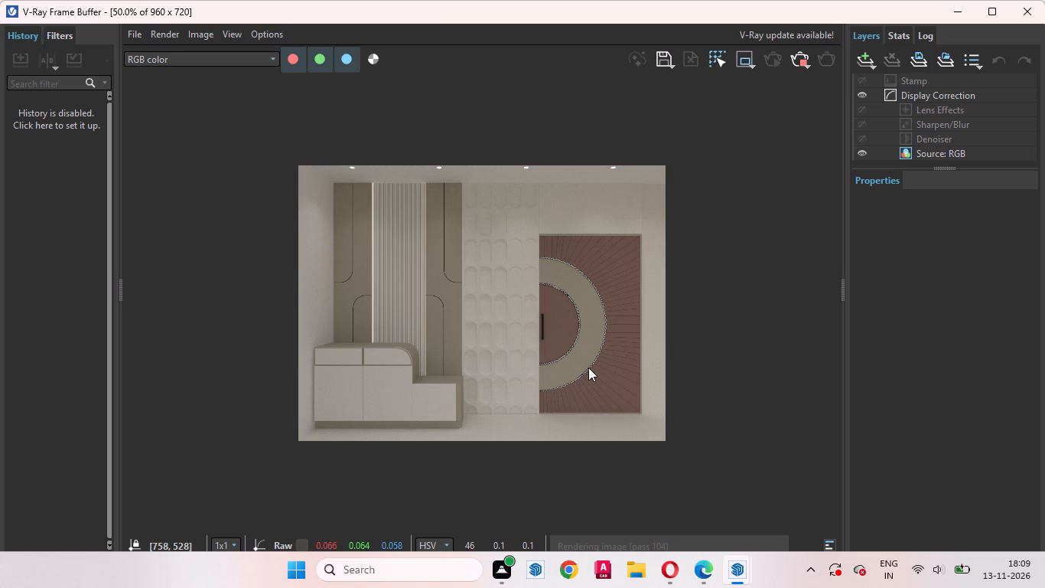
pyautogui.scroll(1, 606, 372)
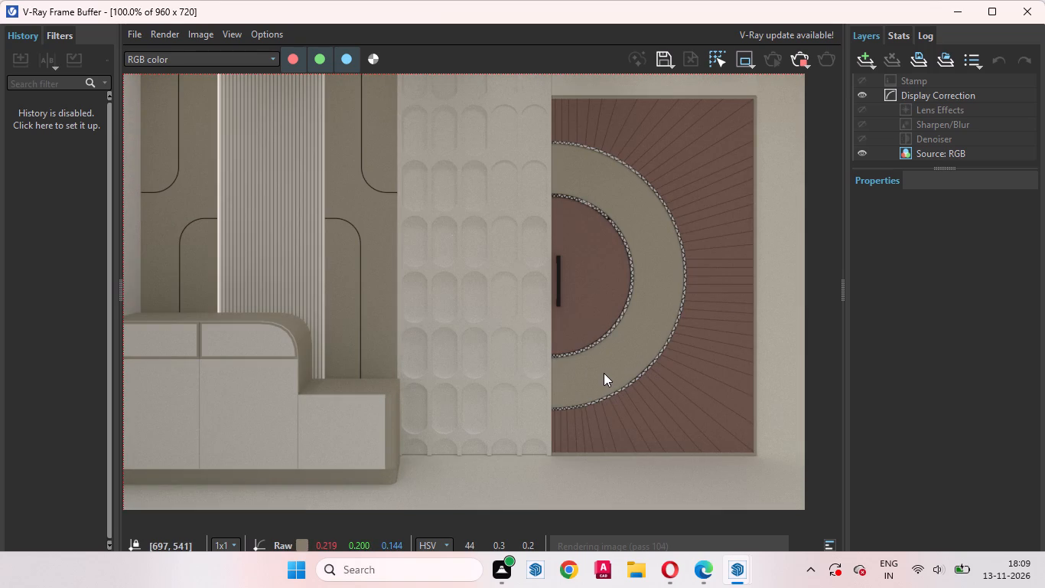
pyautogui.scroll(1, 604, 373)
pyautogui.scroll(-1, 613, 364)
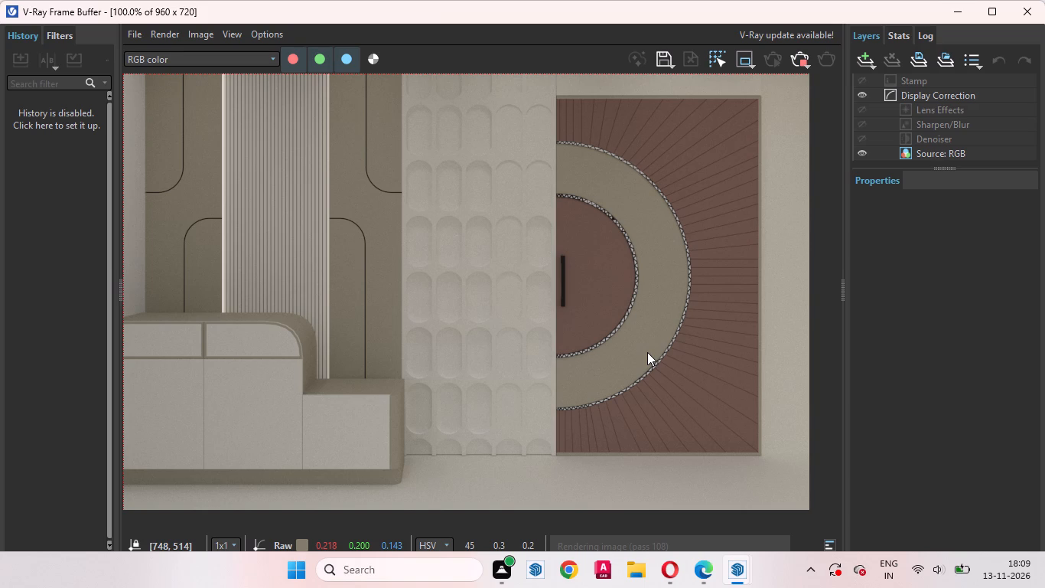
pyautogui.scroll(-1, 607, 359)
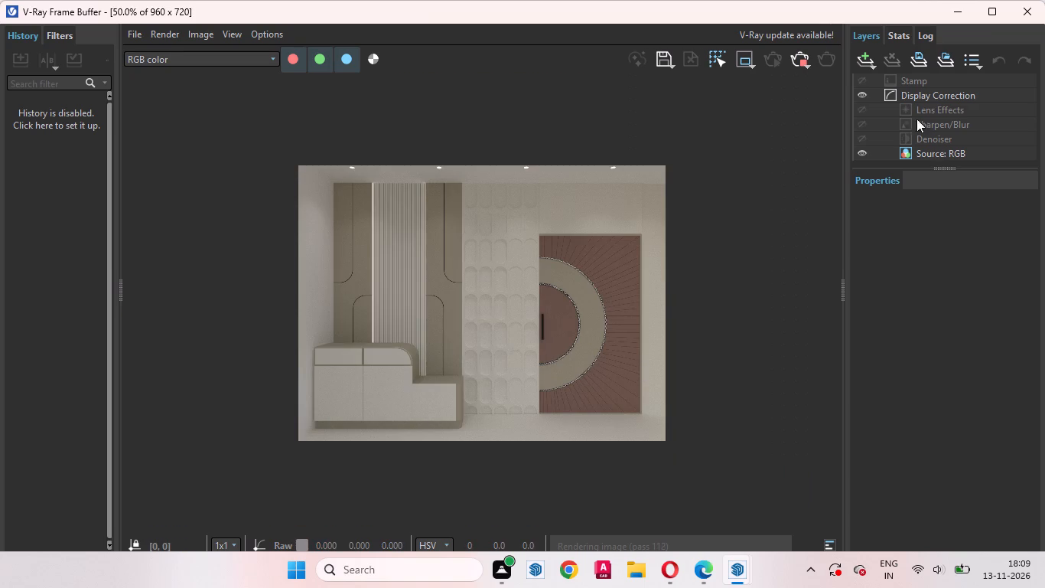
pyautogui.click(967, 15)
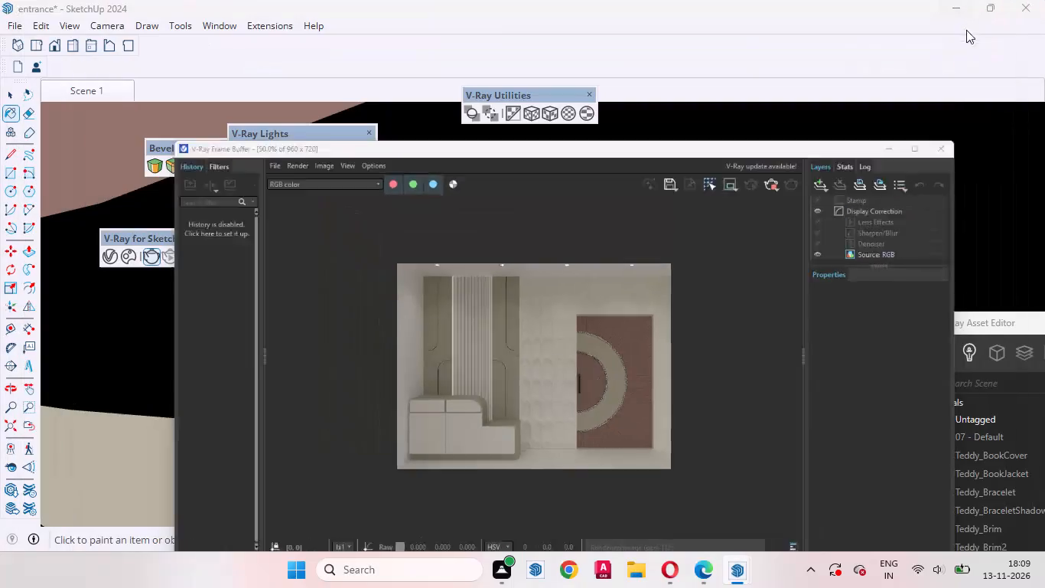
# Paint the three side faces of the eighth downward-pointing triangular opening along the inner trim with Color M09.
pyautogui.scroll(-12, 610, 426)
pyautogui.scroll(3, 697, 377)
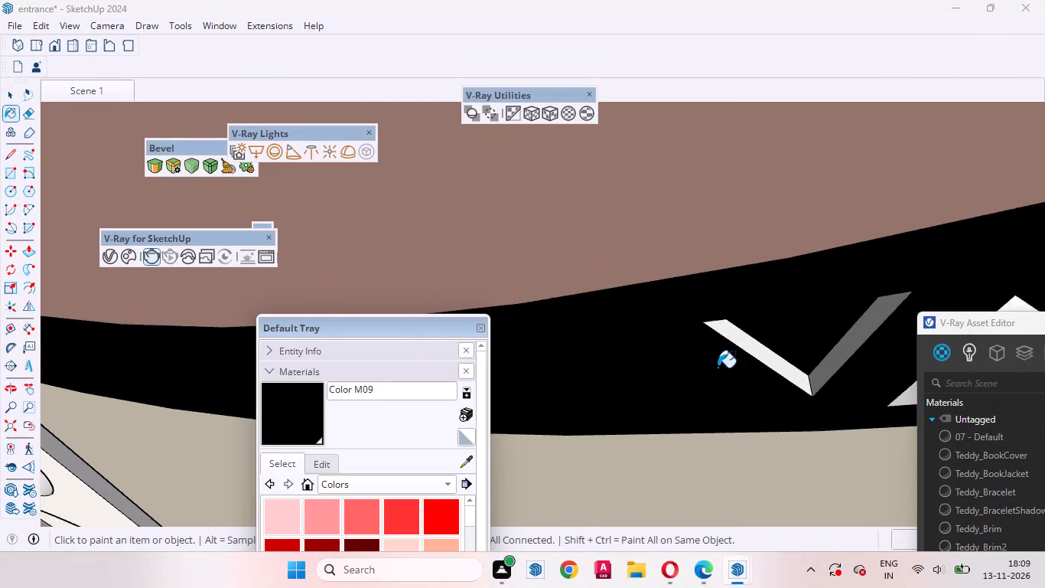
pyautogui.scroll(8, 718, 367)
pyautogui.click(769, 333)
pyautogui.scroll(-4, 616, 356)
pyautogui.scroll(3, 845, 348)
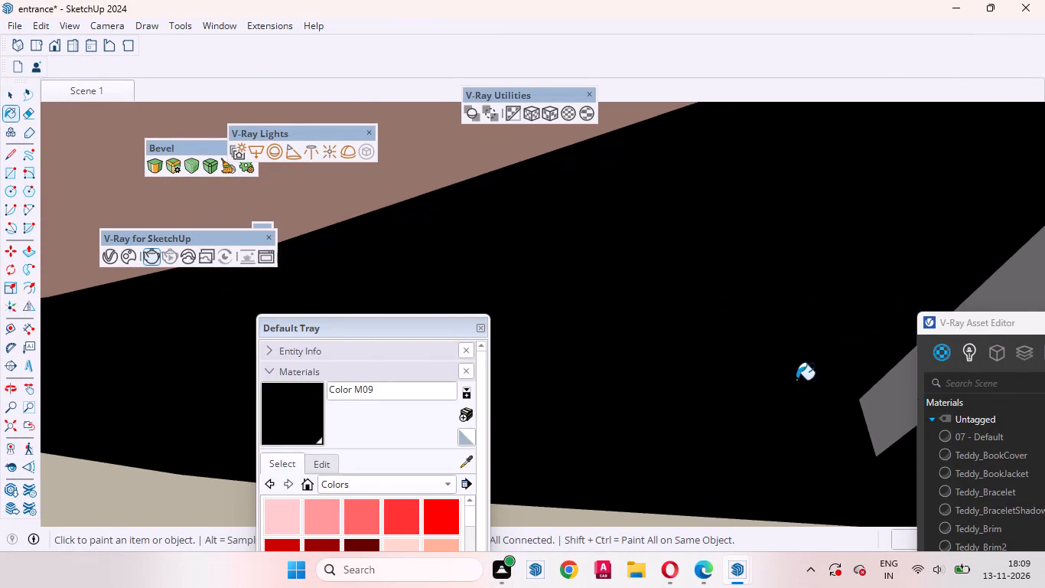
pyautogui.scroll(-8, 743, 373)
pyautogui.scroll(3, 811, 351)
pyautogui.click(843, 338)
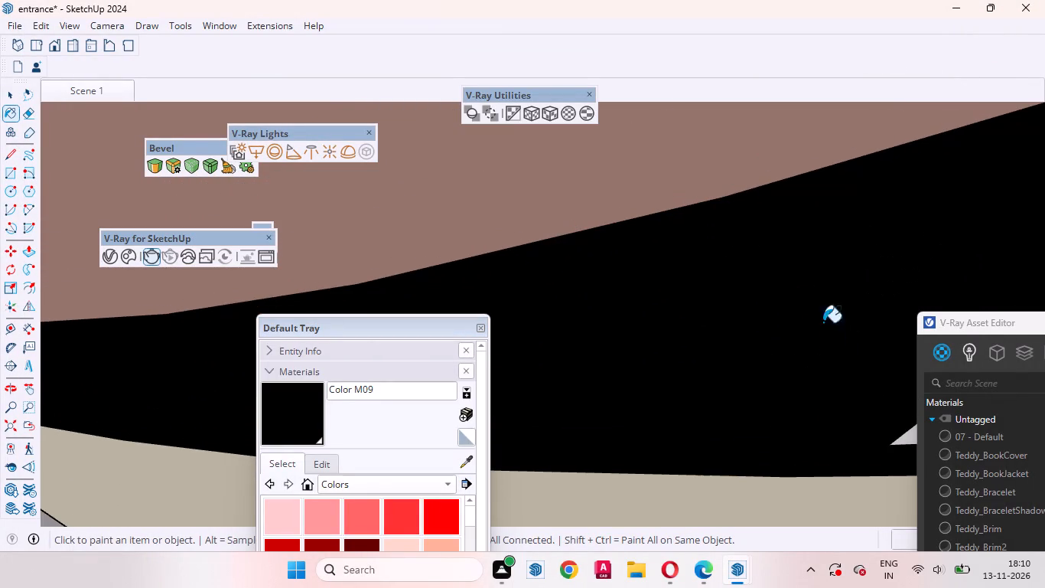
pyautogui.moveTo(813, 246); pyautogui.dragTo(786, 122, button='middle')
pyautogui.scroll(-3, 754, 360)
pyautogui.moveTo(805, 397); pyautogui.dragTo(793, 240, button='middle')
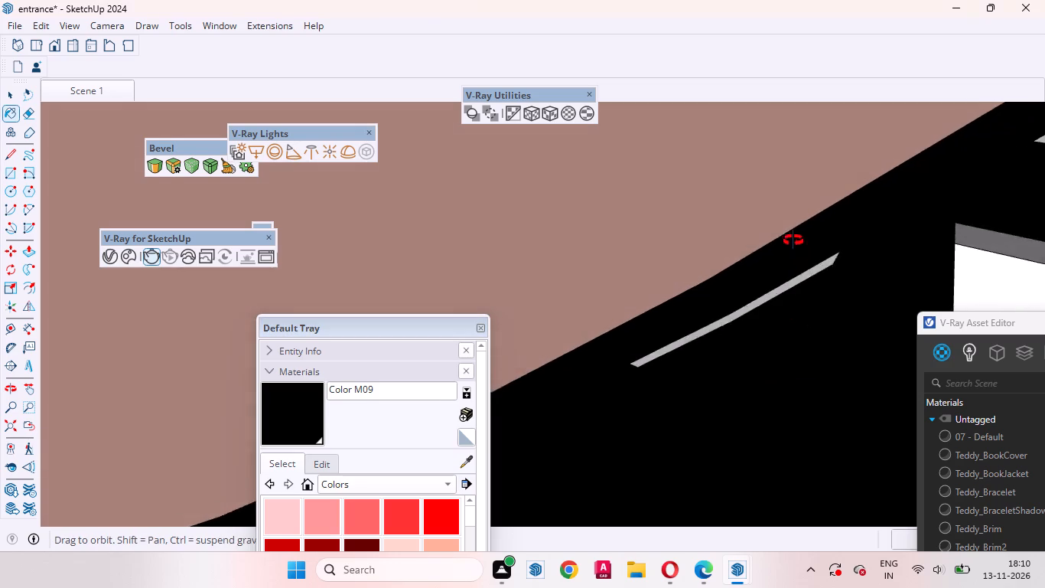
pyautogui.moveTo(793, 240); pyautogui.dragTo(793, 212, button='middle')
pyautogui.scroll(8, 783, 291)
pyautogui.click(776, 280)
# Paint the back faces and exposed side faces of the next two triangular openings along the inner trim with Color M09.
pyautogui.scroll(-8, 662, 310)
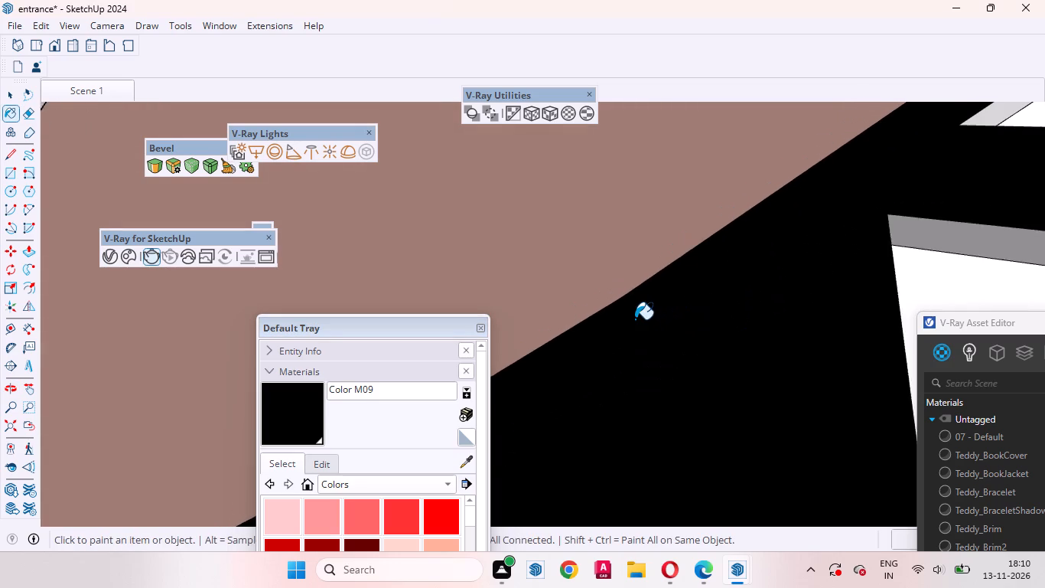
pyautogui.scroll(-9, 635, 319)
pyautogui.click(806, 321)
pyautogui.click(874, 220)
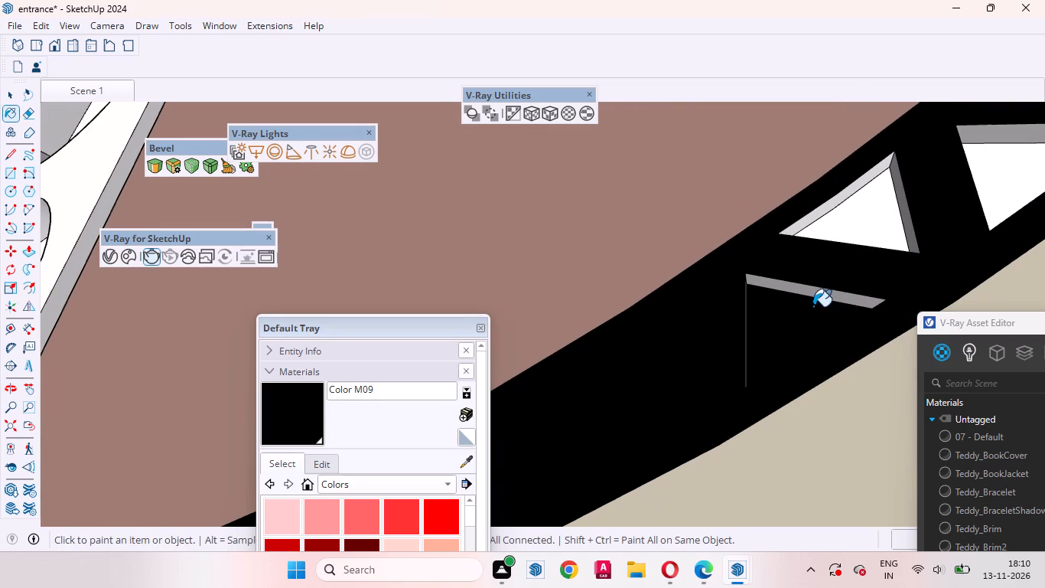
pyautogui.scroll(4, 813, 303)
pyautogui.click(819, 284)
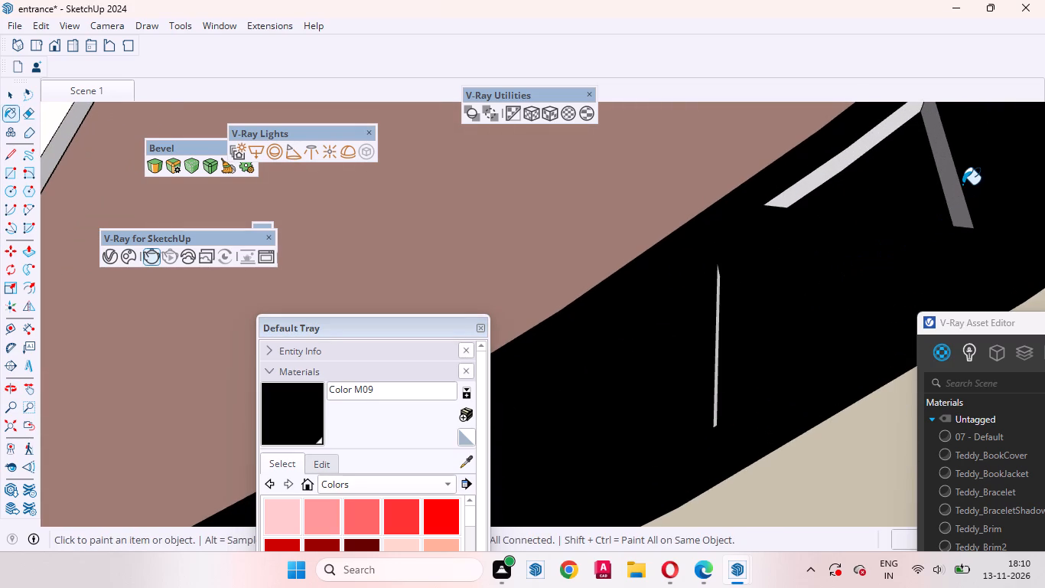
pyautogui.click(950, 187)
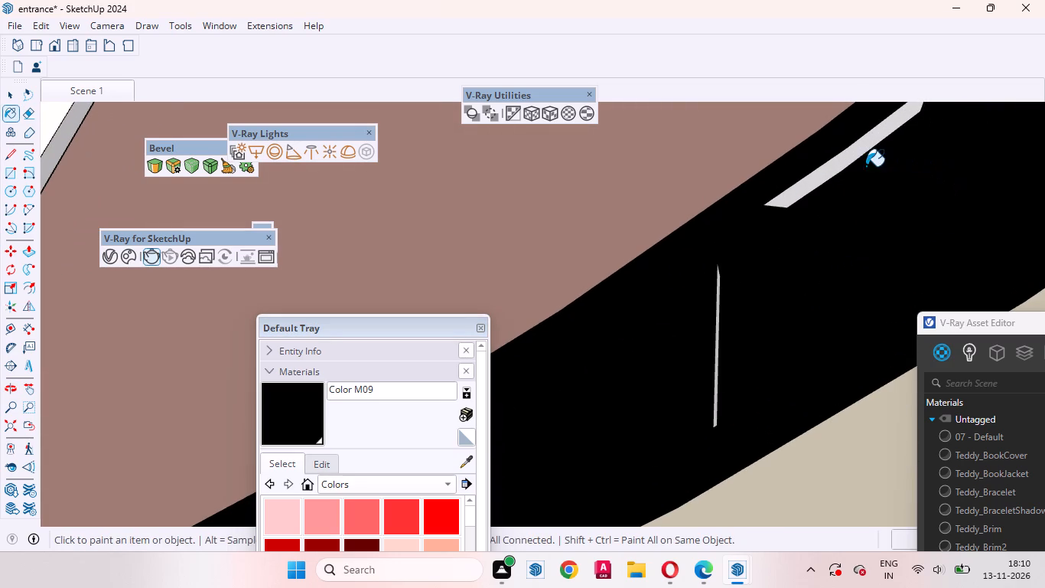
pyautogui.click(845, 163)
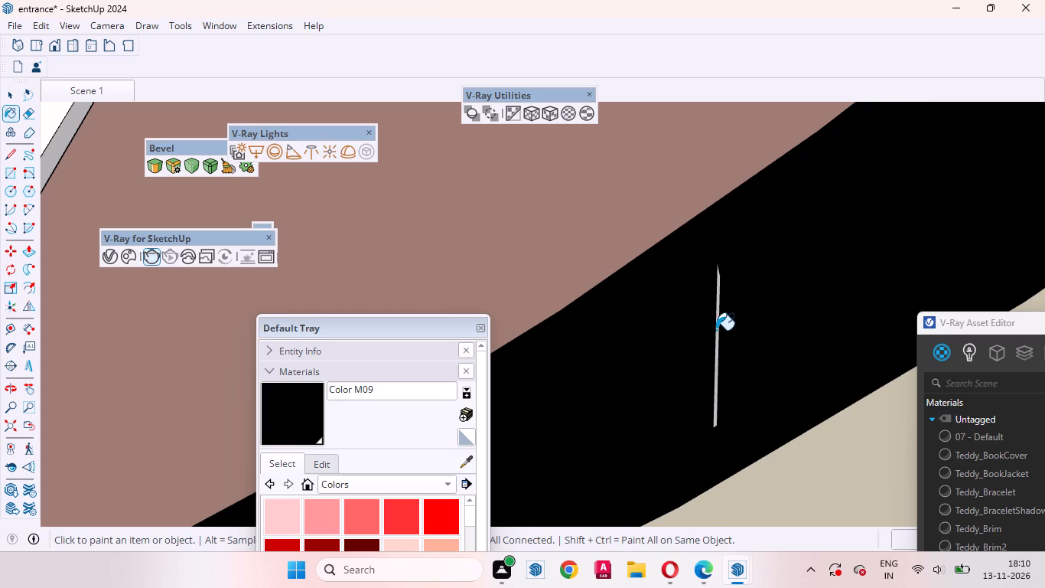
pyautogui.click(718, 329)
pyautogui.moveTo(727, 336); pyautogui.dragTo(983, 289, button='middle')
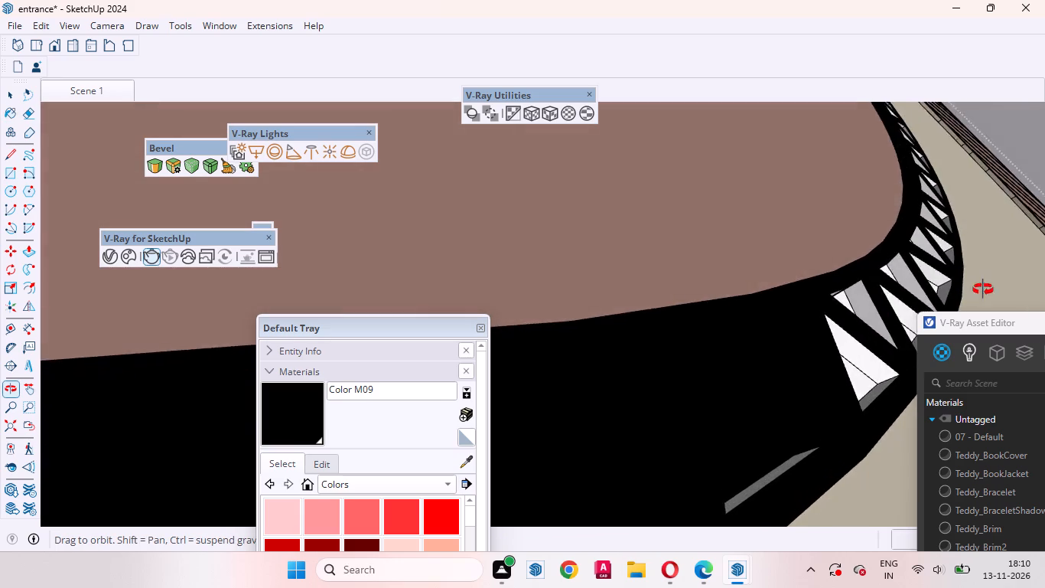
pyautogui.moveTo(983, 289); pyautogui.dragTo(1000, 426, button='middle')
pyautogui.click(764, 452)
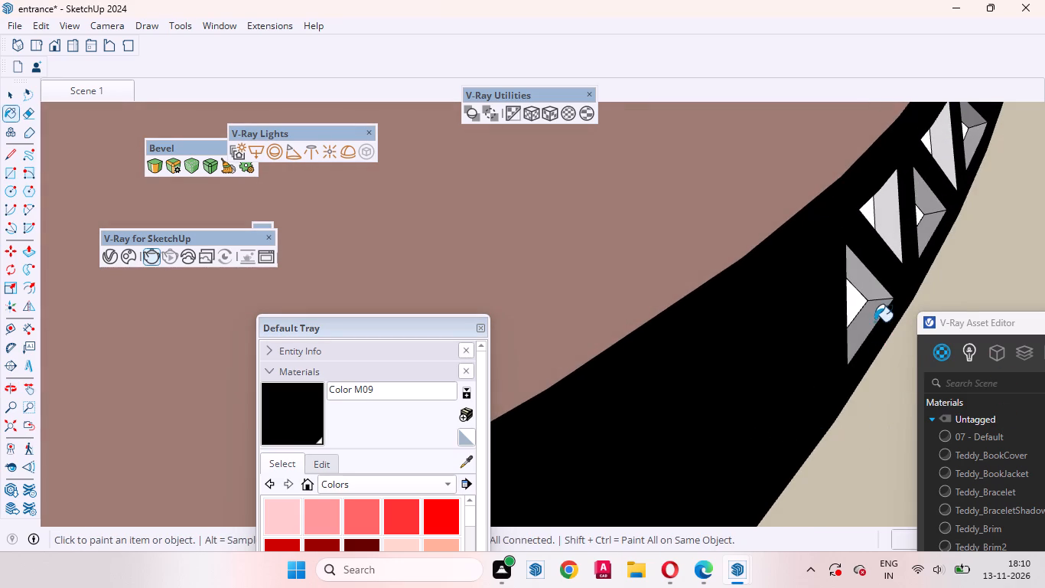
# Paint the exposed side faces of the next five triangular openings further up the inner trim with Color M09.
pyautogui.click(874, 322)
pyautogui.click(894, 240)
pyautogui.click(868, 289)
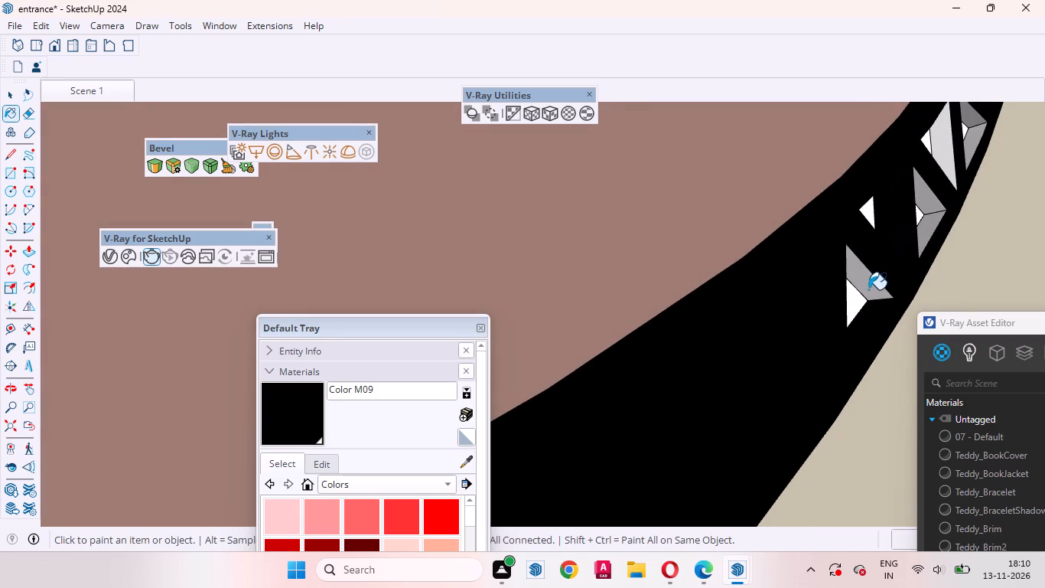
pyautogui.click(923, 230)
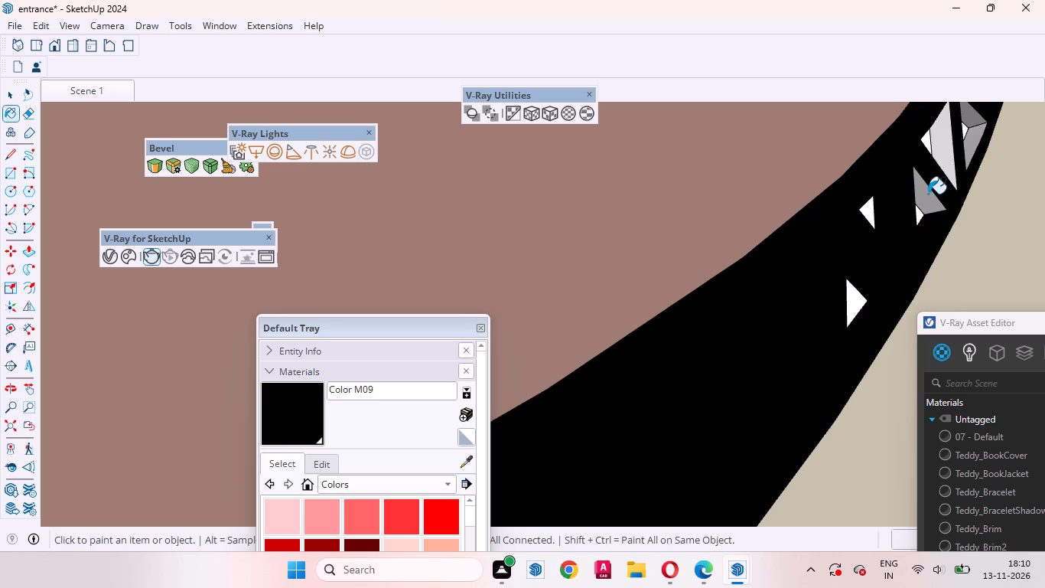
pyautogui.click(924, 199)
pyautogui.click(945, 136)
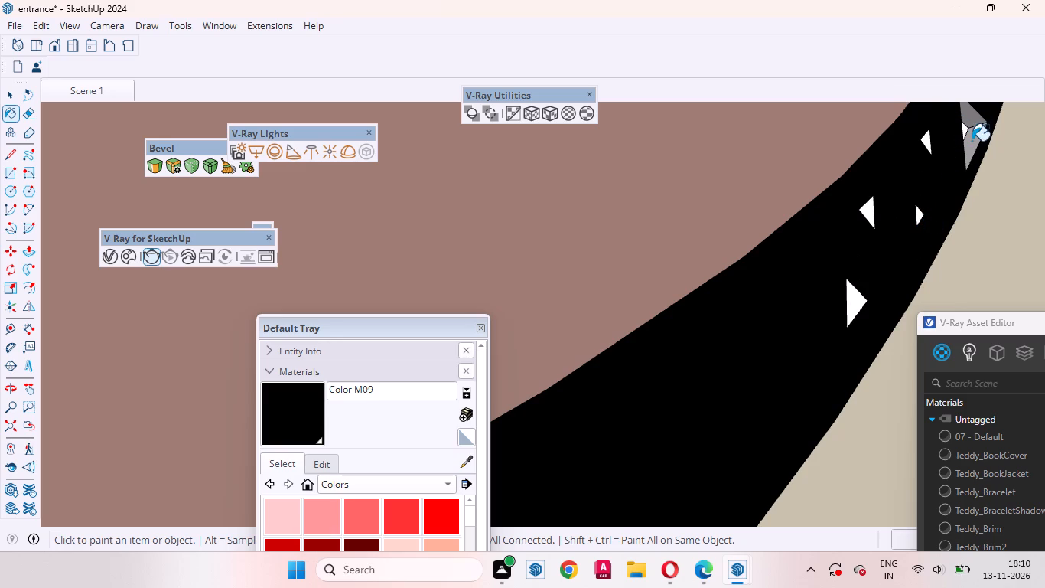
pyautogui.click(972, 141)
pyautogui.click(973, 119)
# Paint the back faces of the following two triangular openings with Color M09, plus the unpainted side-face strips in this stretch.
pyautogui.moveTo(903, 250); pyautogui.dragTo(826, 306, button='middle')
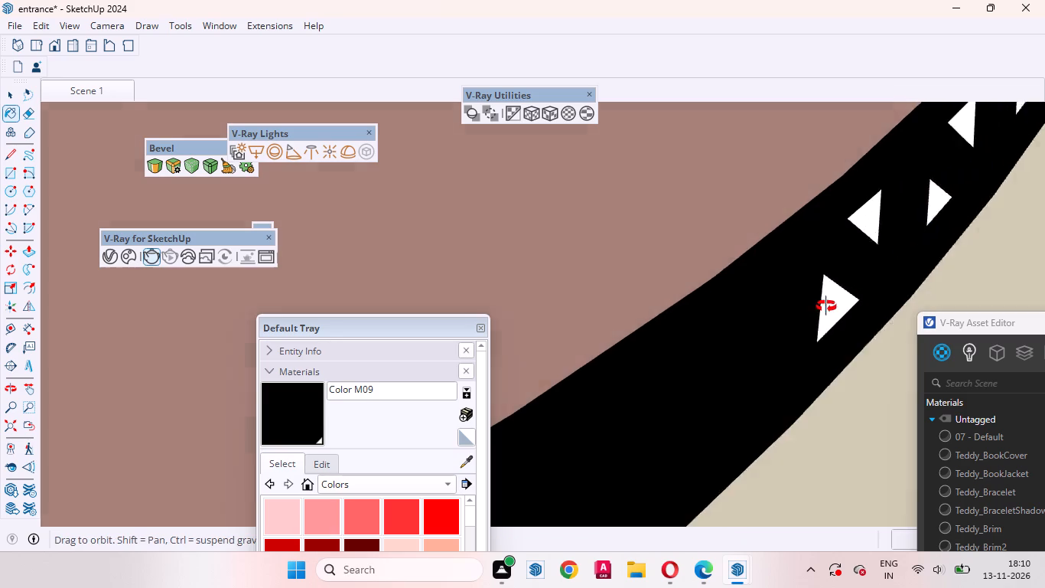
pyautogui.moveTo(826, 306); pyautogui.dragTo(668, 318, button='middle')
pyautogui.scroll(7, 676, 373)
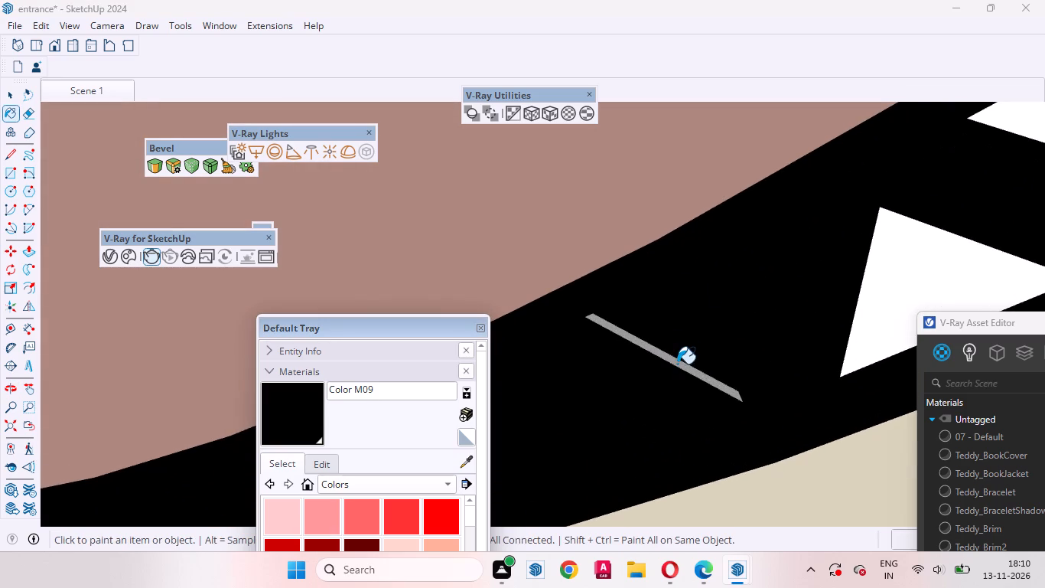
pyautogui.click(677, 364)
pyautogui.click(883, 299)
pyautogui.scroll(-13, 600, 367)
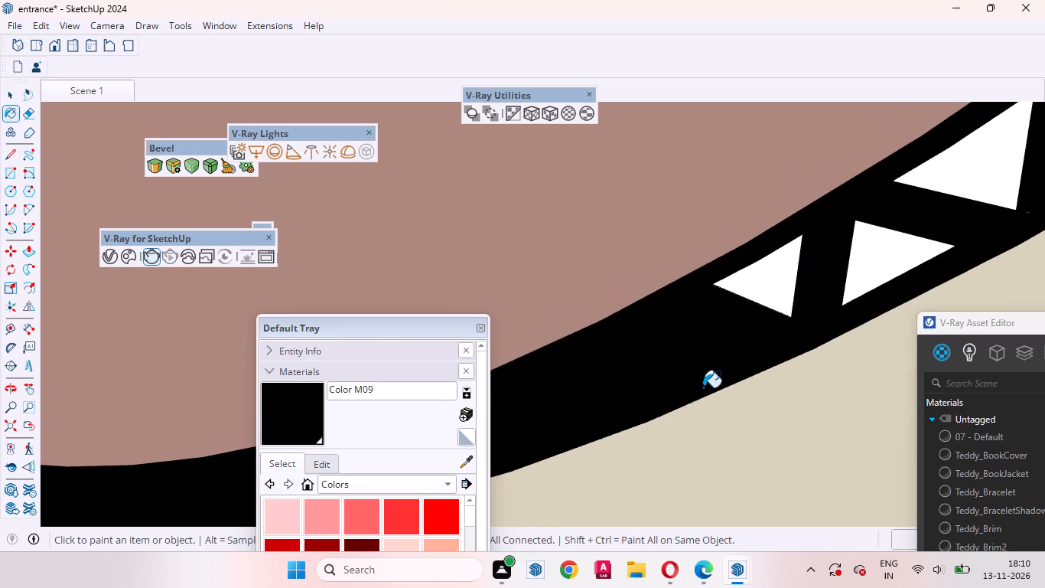
pyautogui.moveTo(695, 384); pyautogui.dragTo(530, 250, button='middle')
pyautogui.scroll(6, 681, 323)
pyautogui.click(697, 328)
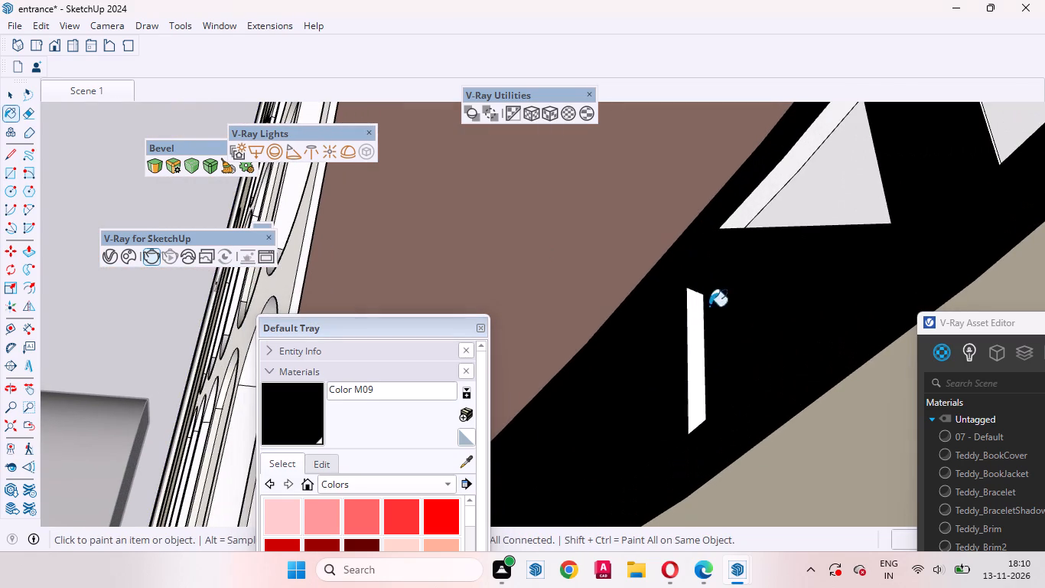
pyautogui.click(840, 207)
pyautogui.click(787, 174)
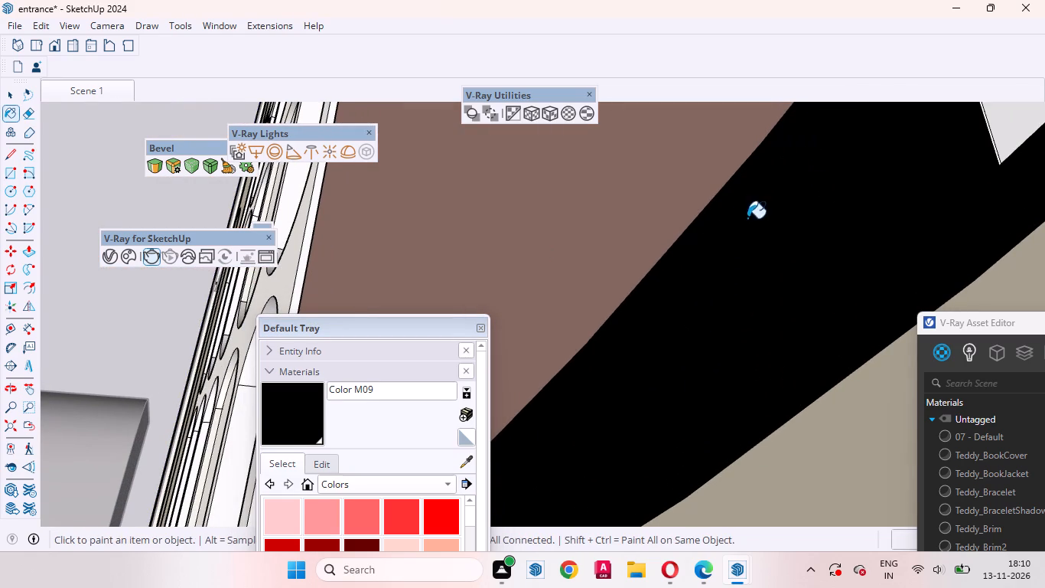
pyautogui.moveTo(754, 238); pyautogui.dragTo(830, 492, button='middle')
pyautogui.click(828, 251)
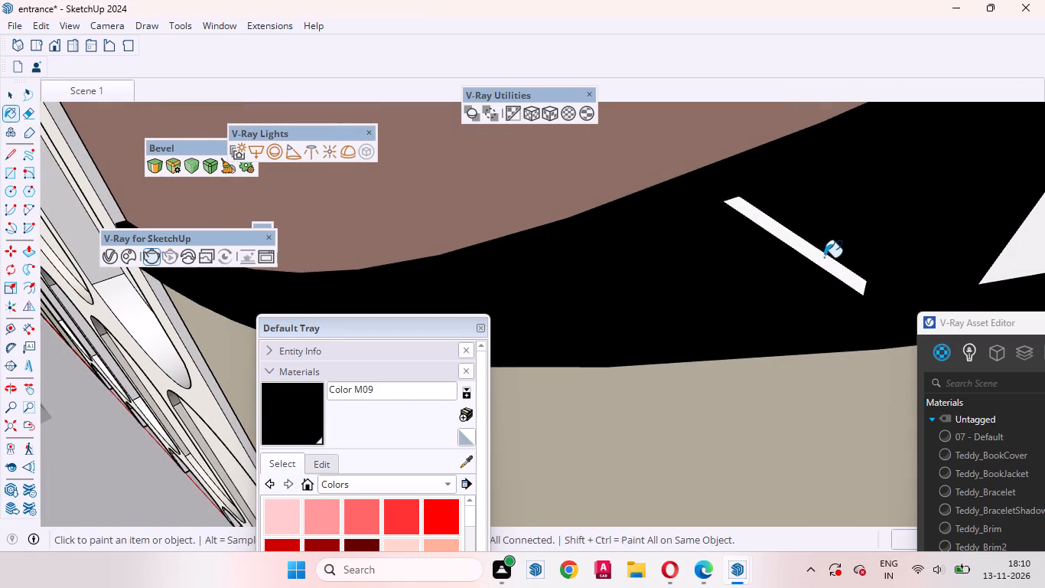
pyautogui.click(824, 257)
# Paint the back faces of the next two white triangular openings up the inner trim with Color M09, including a leftover face.
pyautogui.moveTo(798, 267); pyautogui.dragTo(907, 278, button='middle')
pyautogui.scroll(-5, 802, 318)
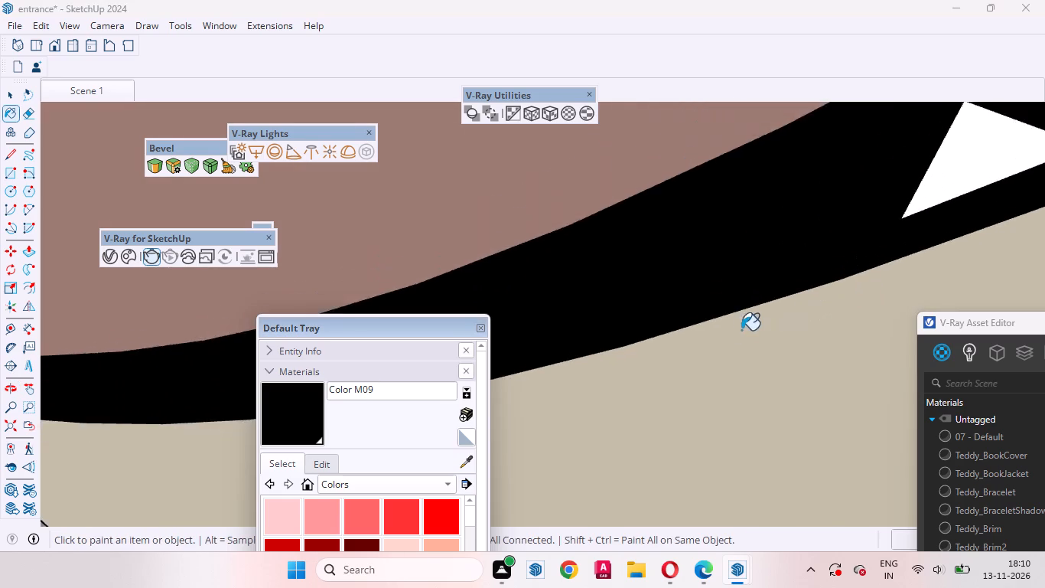
pyautogui.scroll(-9, 741, 330)
pyautogui.moveTo(798, 307); pyautogui.dragTo(770, 211, button='middle')
pyautogui.scroll(7, 802, 273)
pyautogui.click(811, 296)
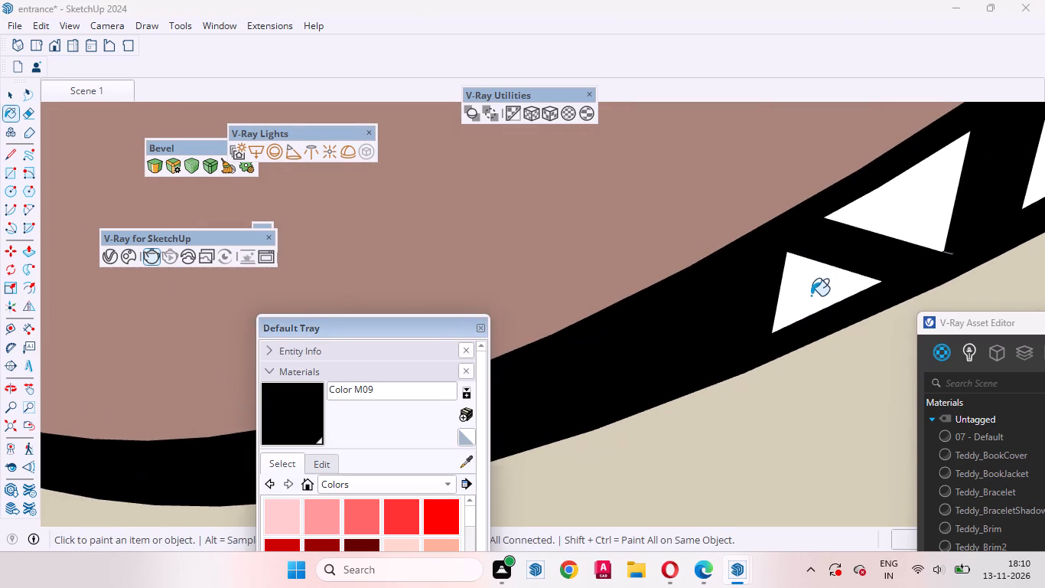
pyautogui.click(900, 221)
pyautogui.moveTo(796, 301); pyautogui.dragTo(966, 156, button='middle')
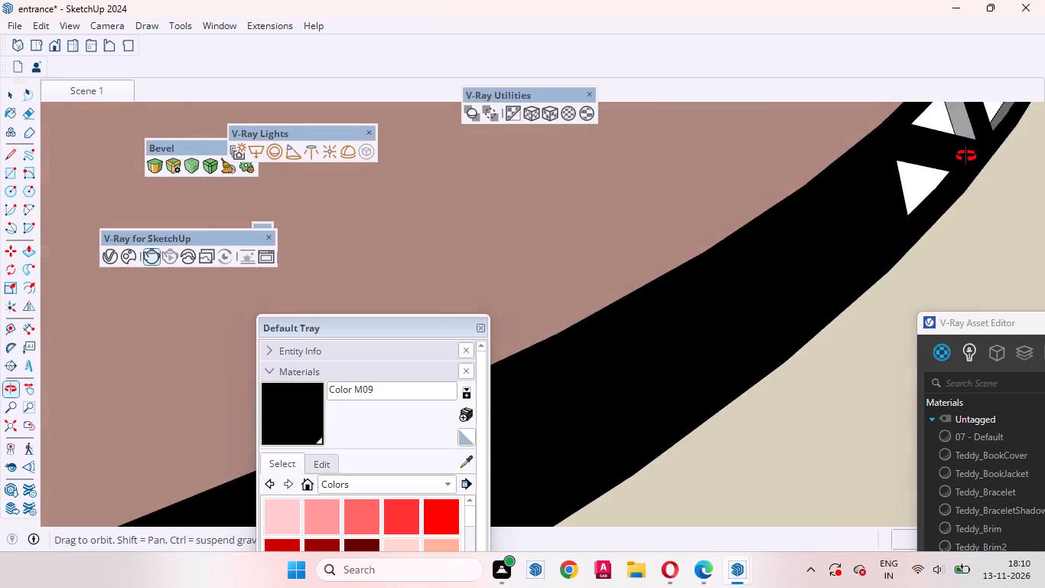
pyautogui.moveTo(966, 156); pyautogui.dragTo(548, 312, button='middle')
pyautogui.scroll(7, 717, 307)
pyautogui.click(799, 291)
pyautogui.moveTo(810, 289); pyautogui.dragTo(1044, 169, button='middle')
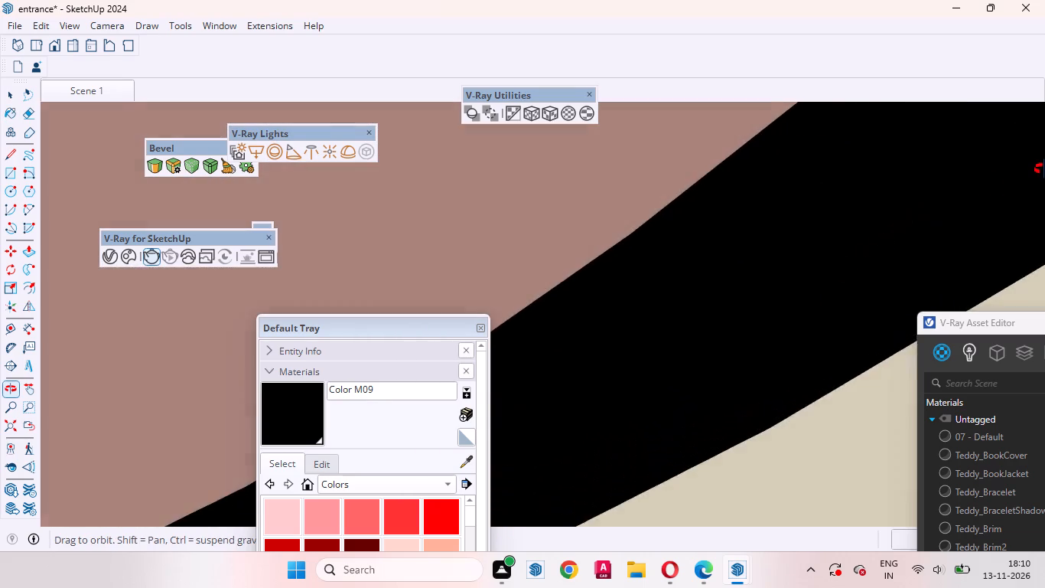
# Paint the back face of the first remaining white triangular opening along the inner trim with Color M09.
pyautogui.moveTo(1044, 169); pyautogui.dragTo(1029, 262, button='middle')
pyautogui.scroll(-12, 653, 296)
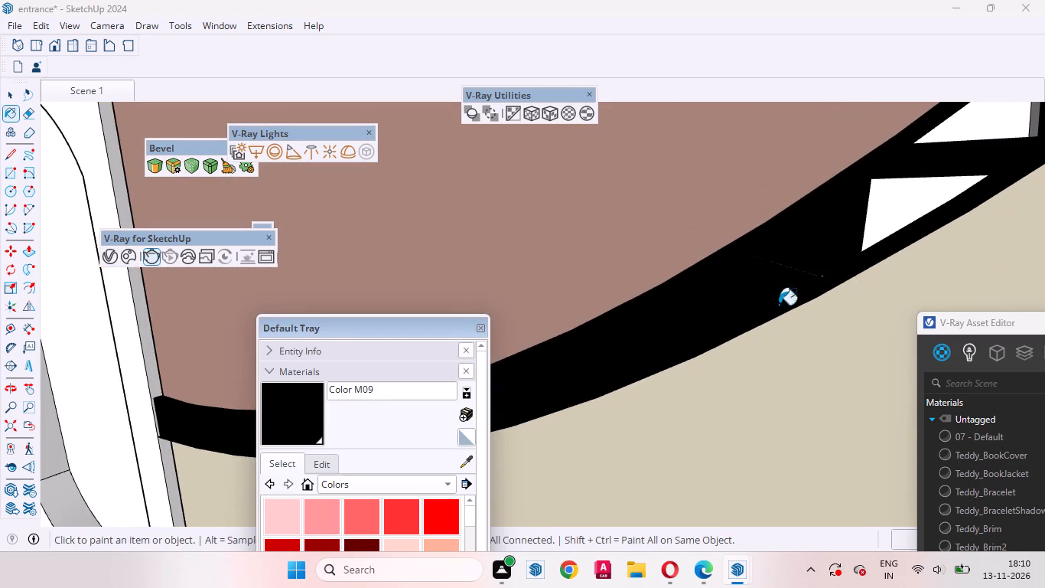
pyautogui.moveTo(819, 294); pyautogui.dragTo(1031, 267, button='middle')
pyautogui.scroll(9, 713, 283)
pyautogui.moveTo(753, 316); pyautogui.dragTo(852, 165, button='middle')
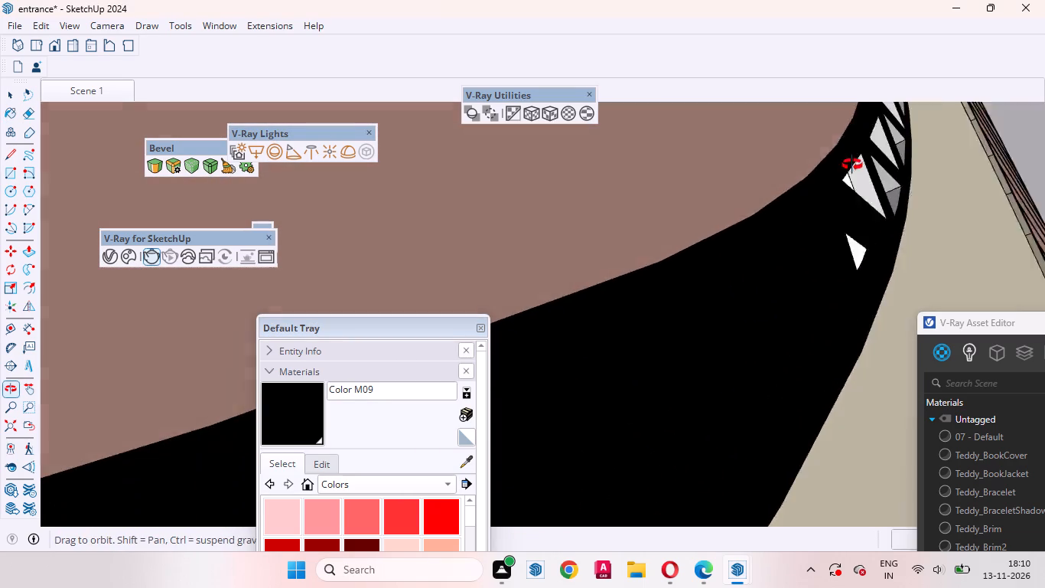
pyautogui.moveTo(852, 165); pyautogui.dragTo(864, 162, button='middle')
pyautogui.moveTo(904, 272); pyautogui.dragTo(690, 410, button='middle')
pyautogui.scroll(-8, 800, 364)
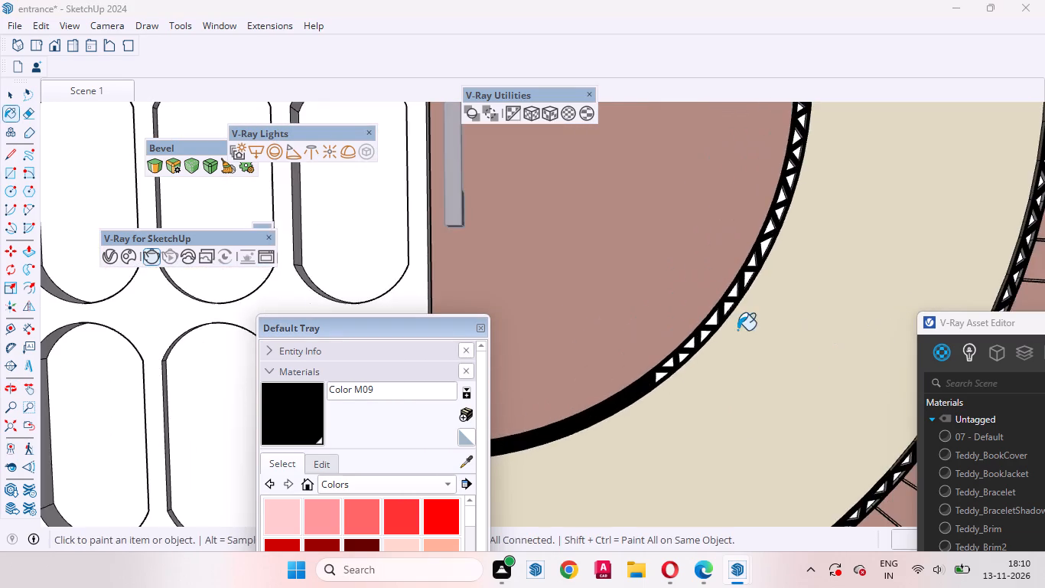
pyautogui.scroll(15, 723, 381)
pyautogui.click(641, 358)
# Paint the leftover grey side-face strips within the already blackened stretch of the inner trim with Color M09.
pyautogui.scroll(1, 558, 409)
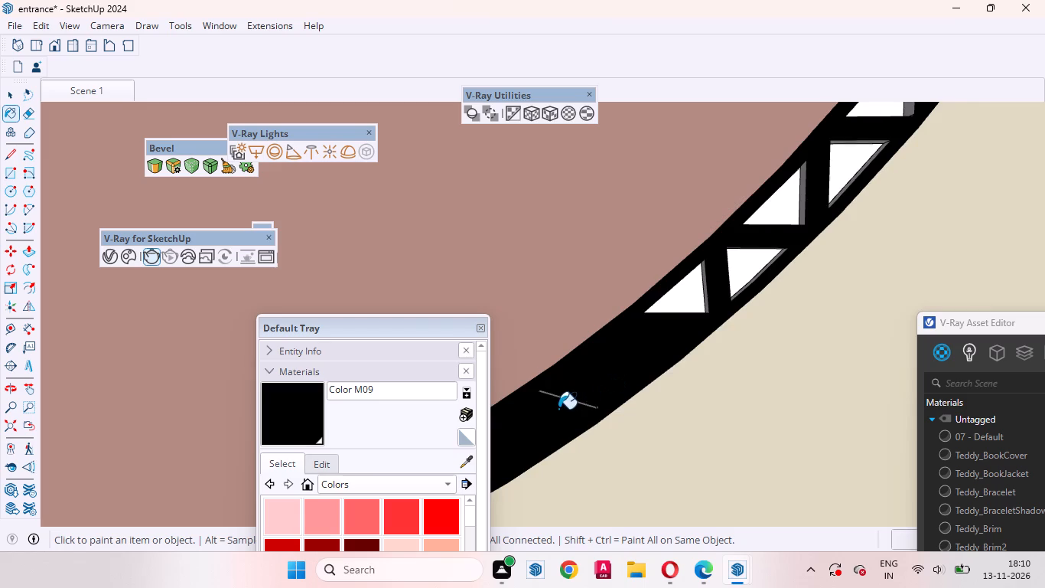
pyautogui.scroll(3, 558, 409)
pyautogui.moveTo(545, 503); pyautogui.dragTo(536, 557, button='middle')
pyautogui.scroll(7, 578, 427)
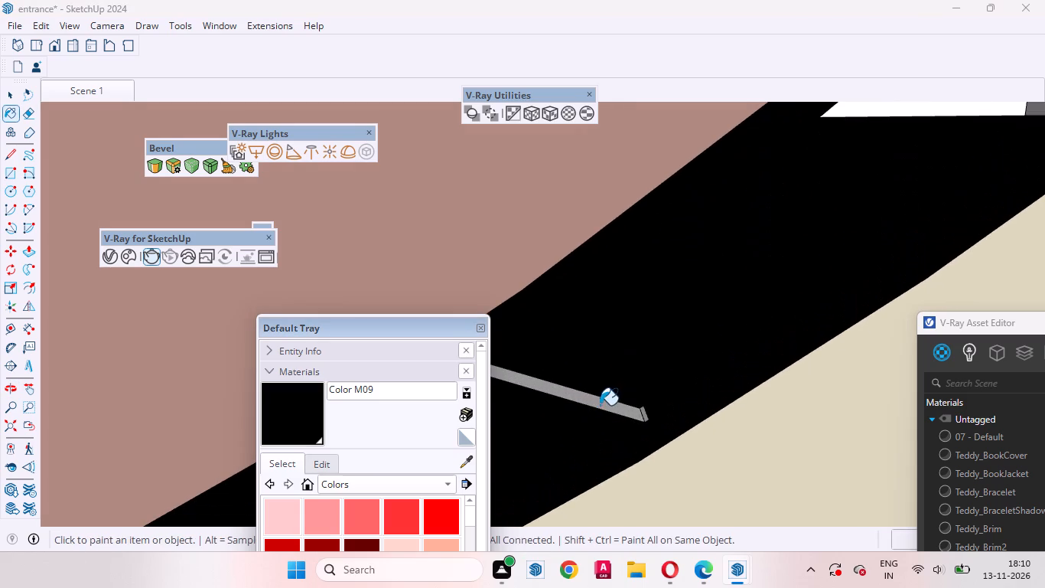
pyautogui.click(600, 405)
pyautogui.moveTo(626, 418); pyautogui.dragTo(750, 444, button='middle')
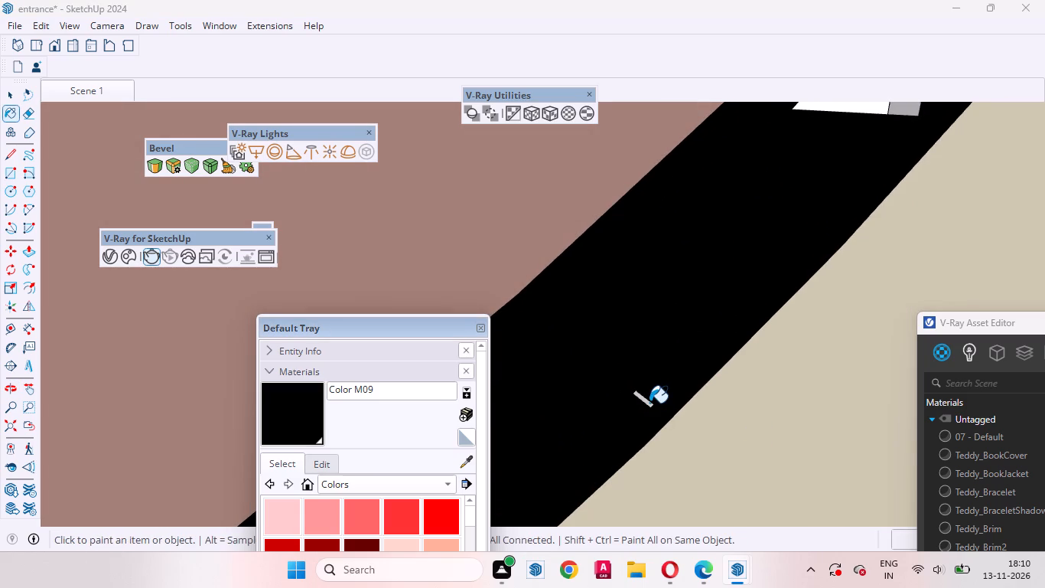
pyautogui.click(649, 403)
pyautogui.scroll(7, 647, 403)
pyautogui.click(647, 403)
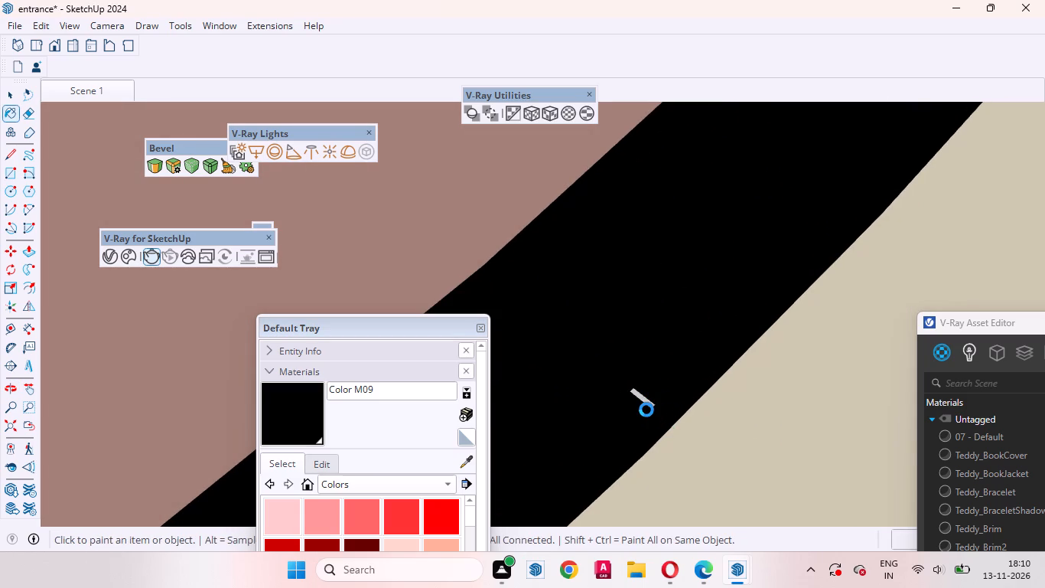
pyautogui.scroll(5, 657, 413)
pyautogui.scroll(-16, 657, 420)
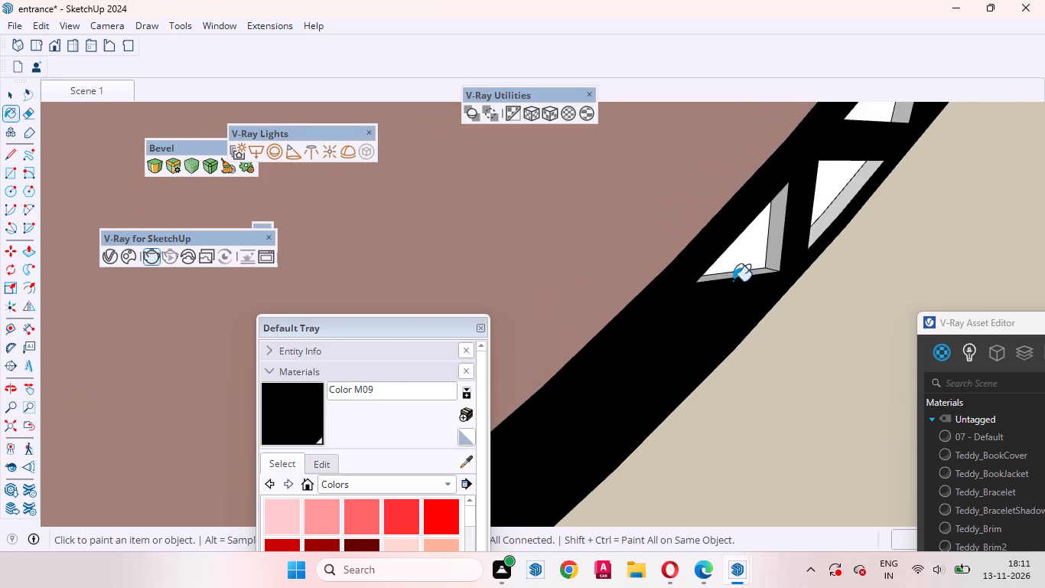
# Paint the next upright triangular opening's back face and its visible side faces with Color M09.
pyautogui.scroll(9, 734, 275)
pyautogui.click(763, 229)
pyautogui.click(812, 198)
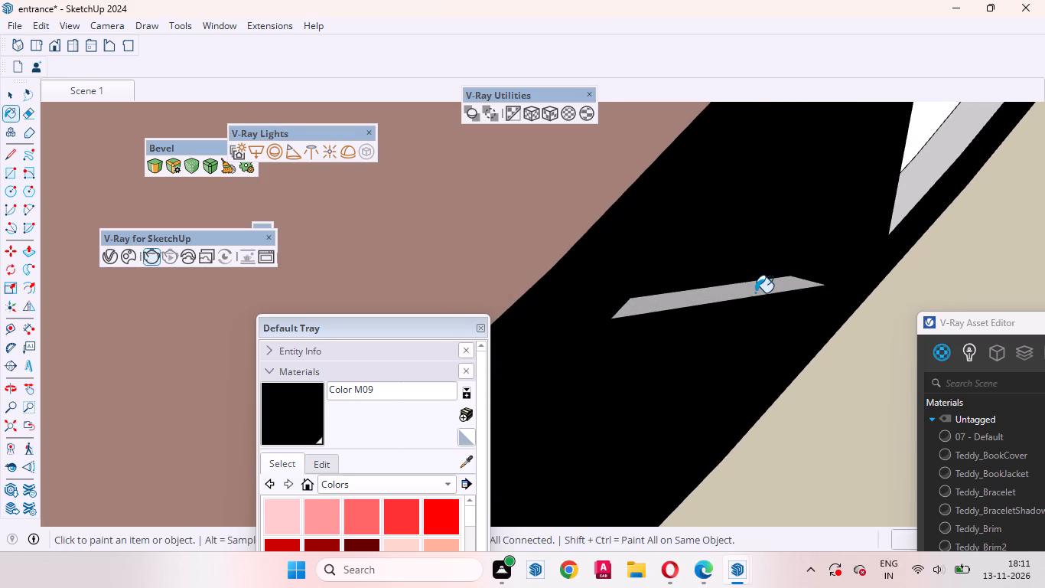
pyautogui.click(755, 292)
# Paint the remaining white side-face strips of the blackened openings, including those along the trim's inner curve, with Color M09.
pyautogui.moveTo(775, 322); pyautogui.dragTo(452, 110, button='middle')
pyautogui.scroll(-3, 824, 237)
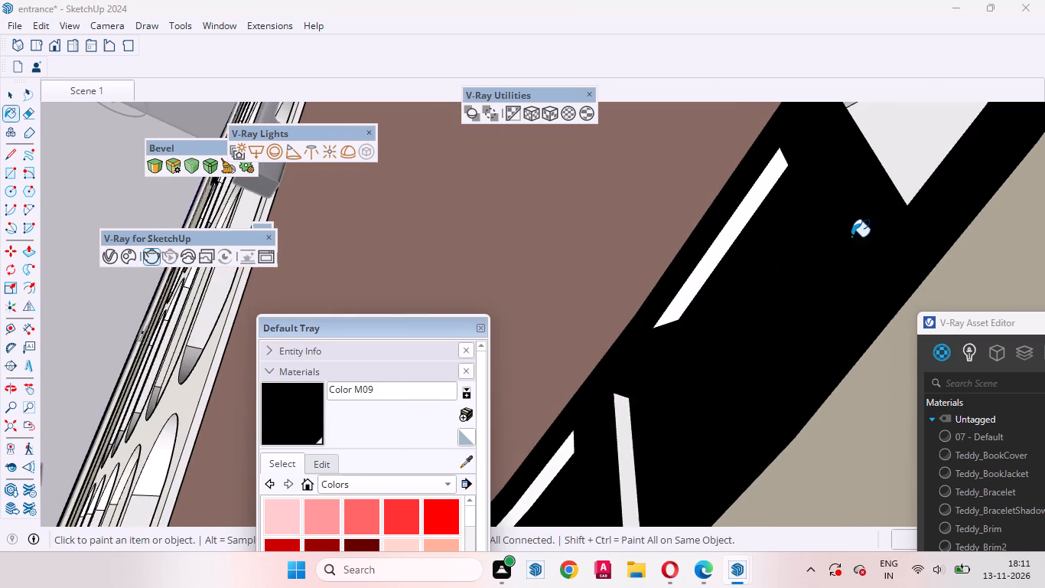
pyautogui.scroll(3, 659, 436)
pyautogui.click(616, 420)
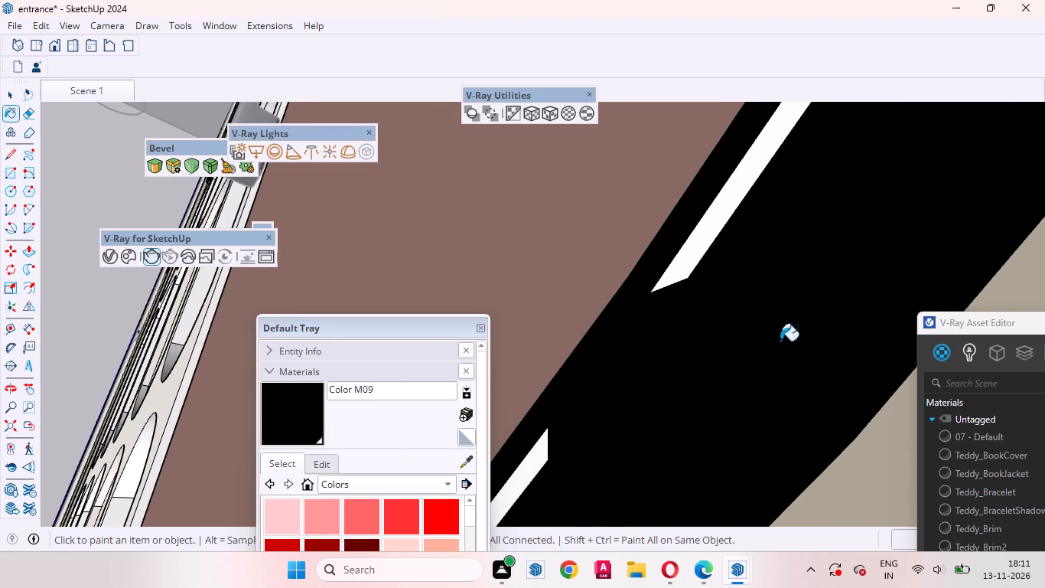
pyautogui.scroll(-12, 813, 306)
pyautogui.scroll(7, 529, 473)
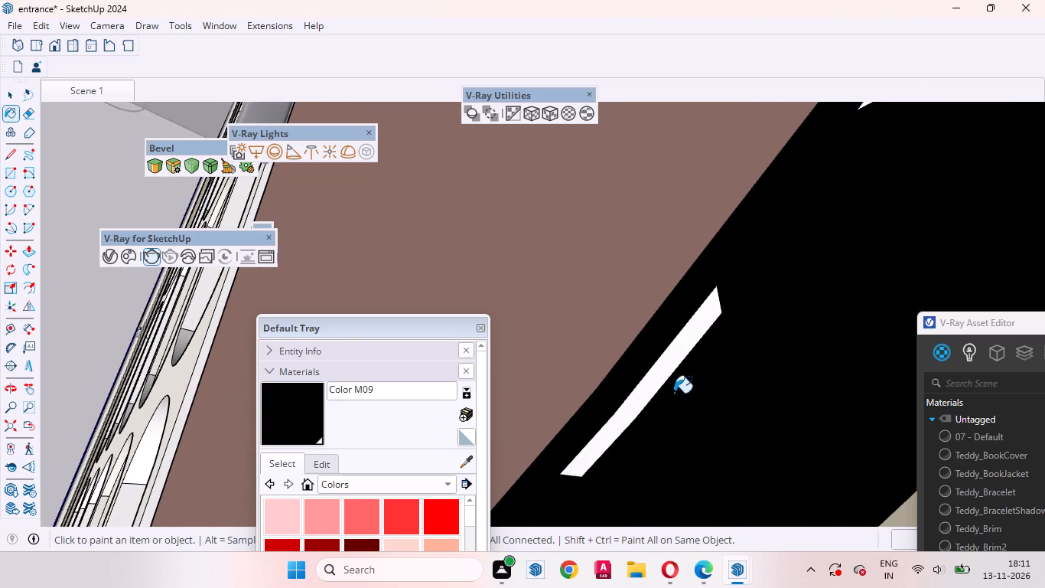
pyautogui.click(655, 383)
pyautogui.scroll(-14, 653, 508)
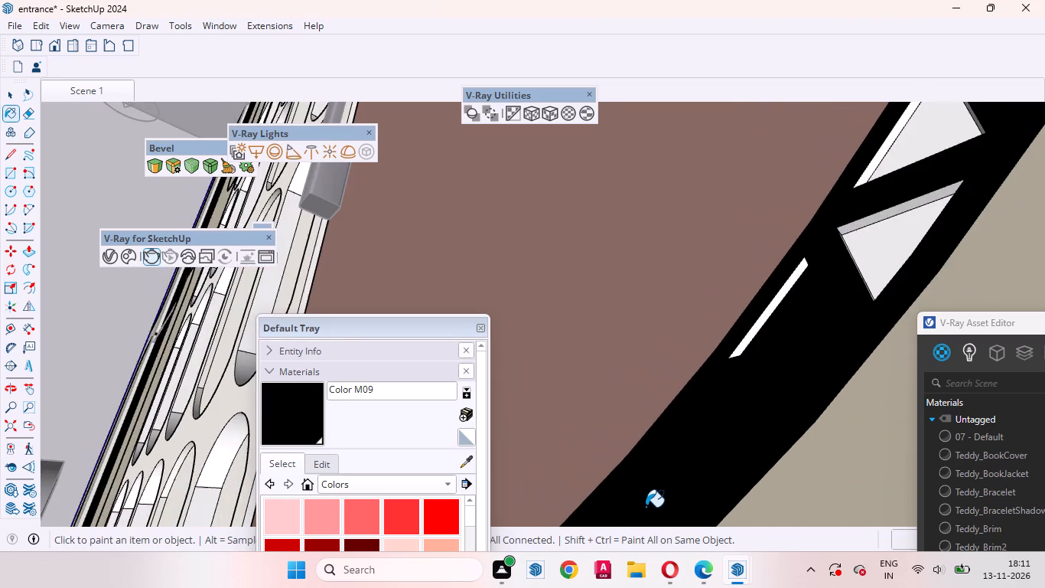
pyautogui.scroll(8, 780, 287)
pyautogui.click(786, 292)
# Paint the next white triangular opening's back face and its three side faces along the inner trim with Color M09.
pyautogui.scroll(-2, 622, 407)
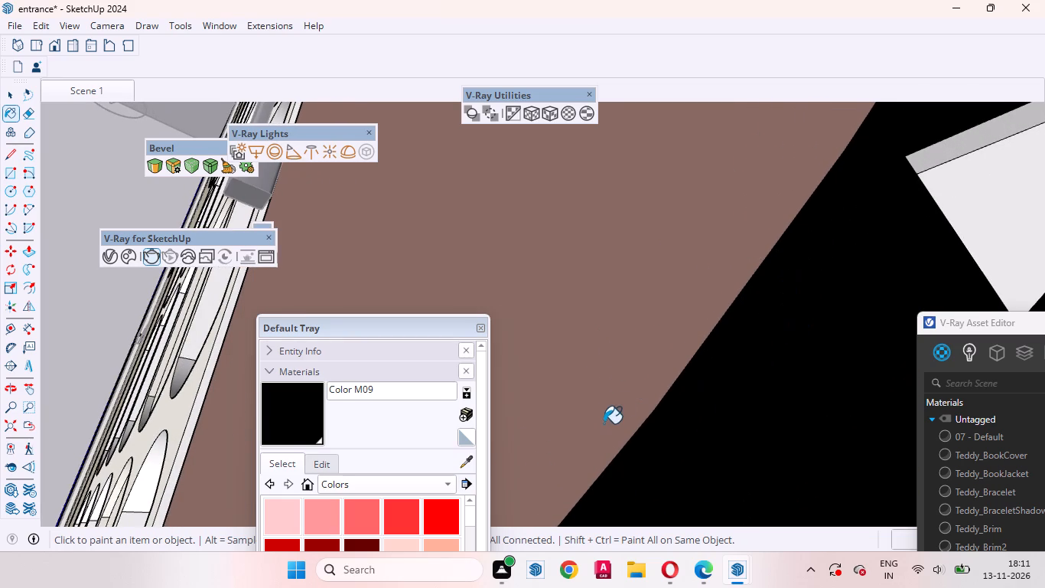
pyautogui.scroll(-7, 604, 423)
pyautogui.click(834, 305)
pyautogui.scroll(11, 809, 294)
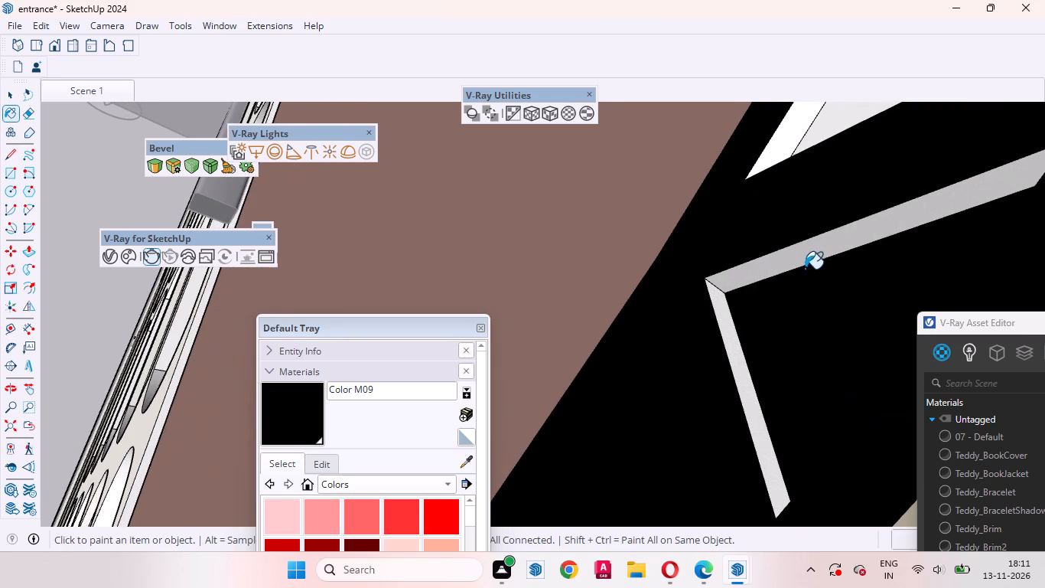
pyautogui.click(803, 262)
pyautogui.click(740, 354)
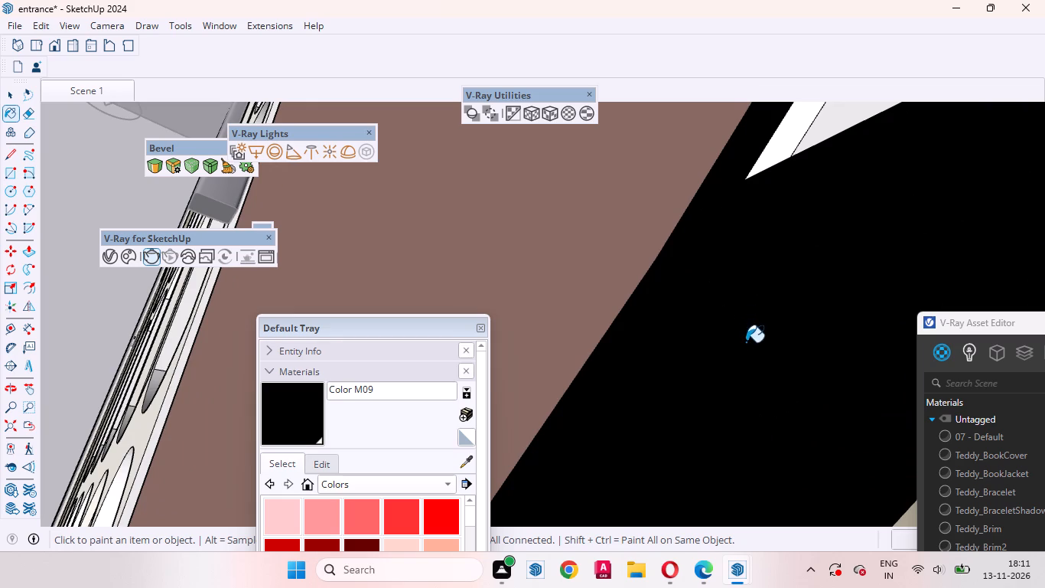
pyautogui.moveTo(754, 401); pyautogui.dragTo(804, 587, button='middle')
pyautogui.scroll(-13, 744, 371)
pyautogui.scroll(3, 786, 446)
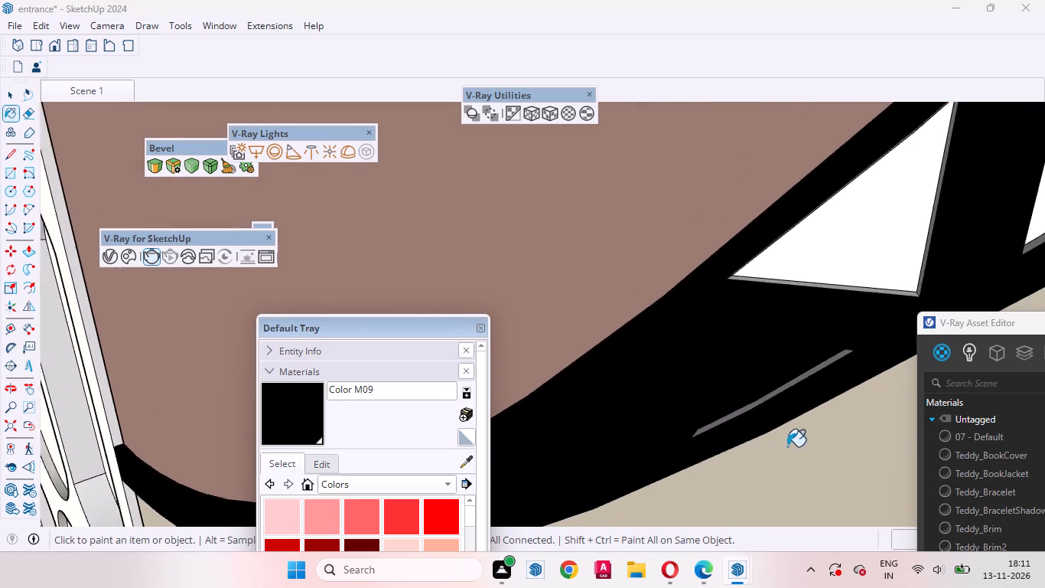
pyautogui.scroll(8, 787, 446)
pyautogui.moveTo(767, 403); pyautogui.dragTo(832, 495, button='middle')
pyautogui.click(782, 333)
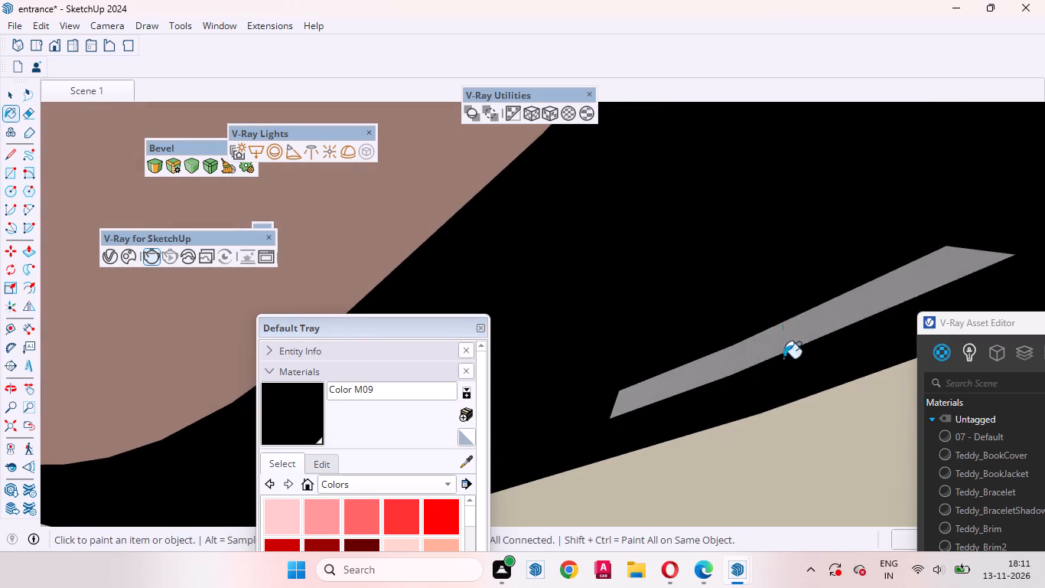
# Examine the rendered front view in the V-Ray Frame Buffer, especially the door's circular trims and the wall panels.
pyautogui.click(746, 568)
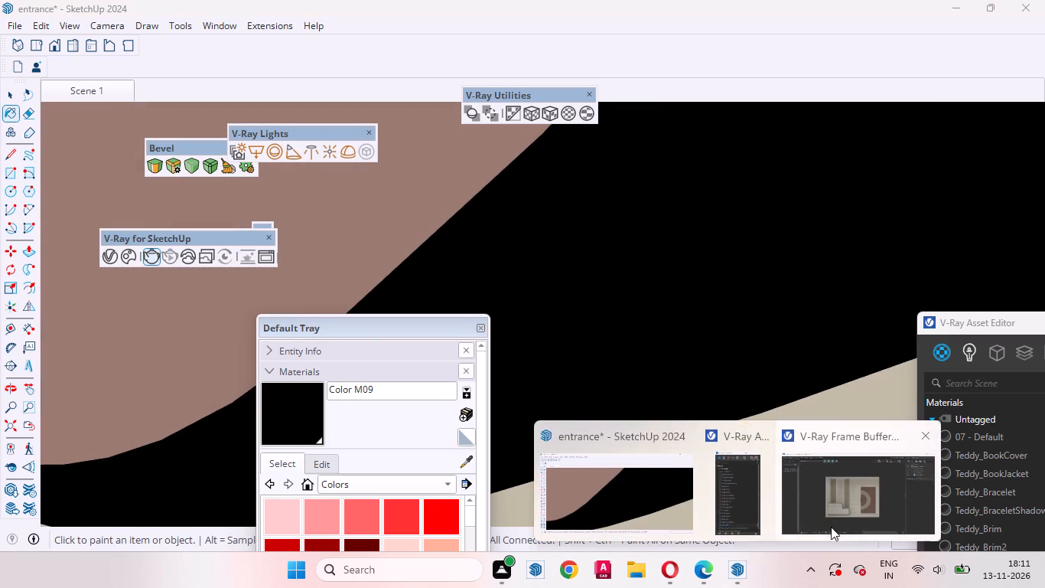
pyautogui.click(839, 515)
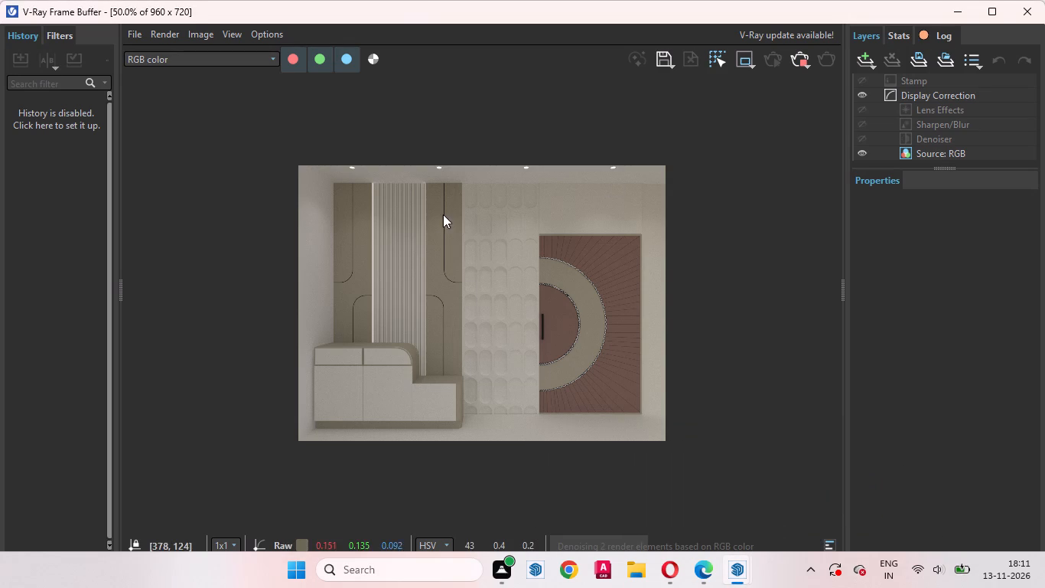
pyautogui.scroll(2, 498, 292)
pyautogui.scroll(-1, 539, 297)
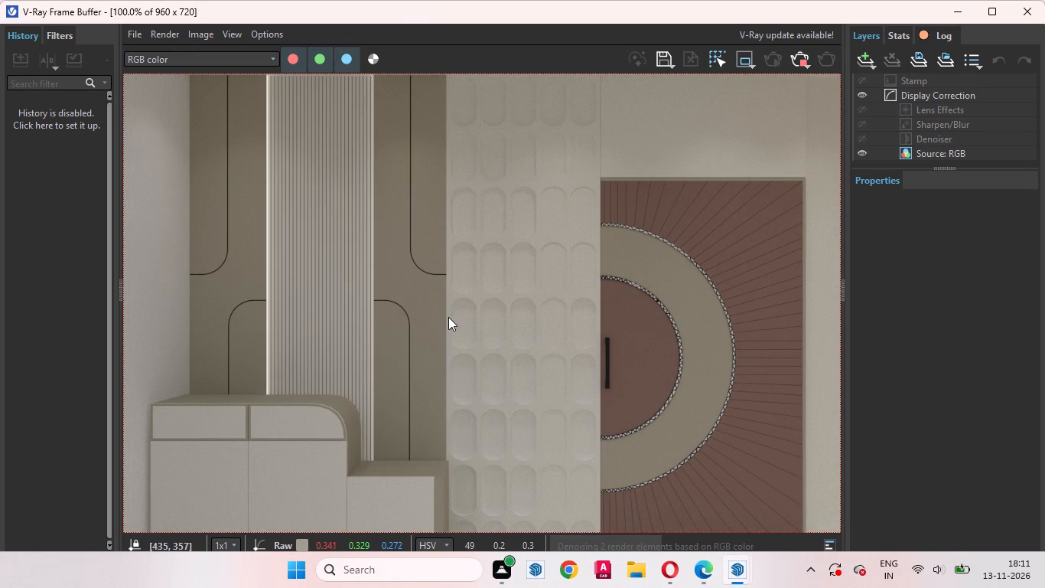
pyautogui.scroll(-1, 673, 328)
pyautogui.scroll(1, 425, 342)
pyautogui.moveTo(517, 391); pyautogui.dragTo(525, 401, button='middle')
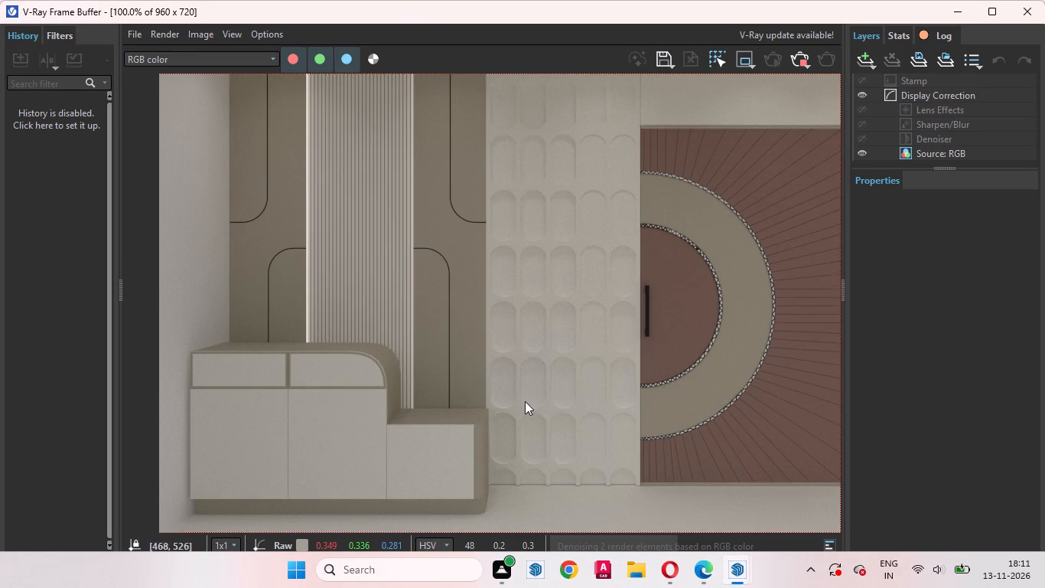
pyautogui.moveTo(525, 401); pyautogui.dragTo(574, 445, button='middle')
pyautogui.moveTo(702, 328); pyautogui.dragTo(506, 347, button='middle')
pyautogui.scroll(2, 575, 363)
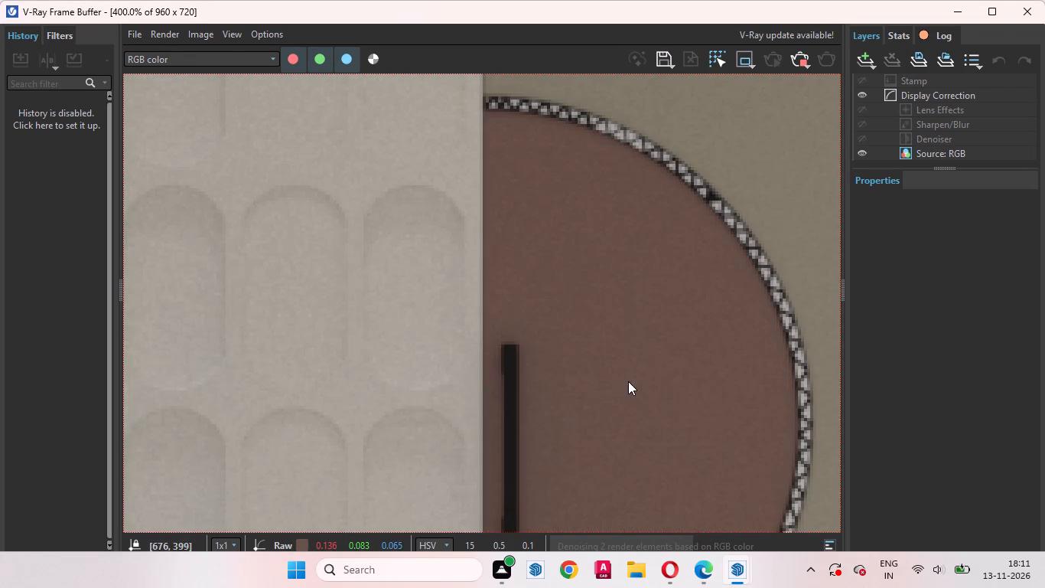
pyautogui.scroll(-2, 541, 369)
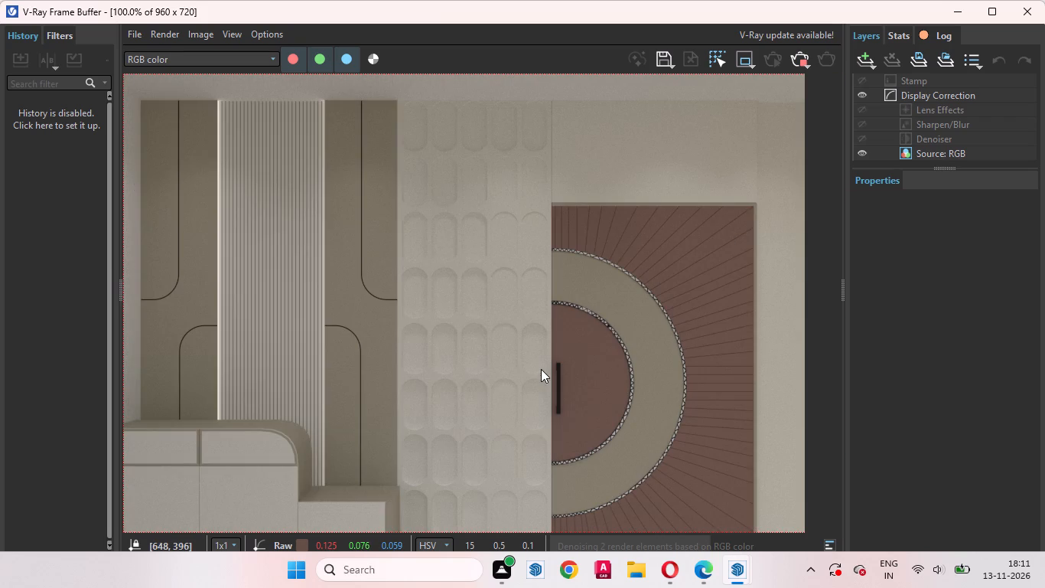
pyautogui.scroll(-3, 682, 323)
pyautogui.scroll(2, 448, 301)
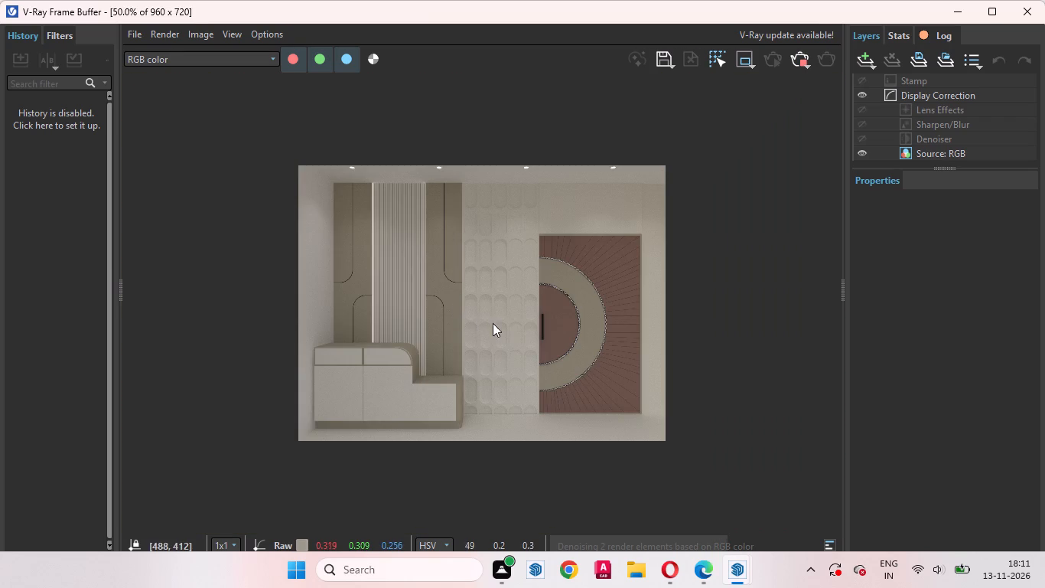
pyautogui.scroll(1, 480, 354)
pyautogui.scroll(-1, 480, 354)
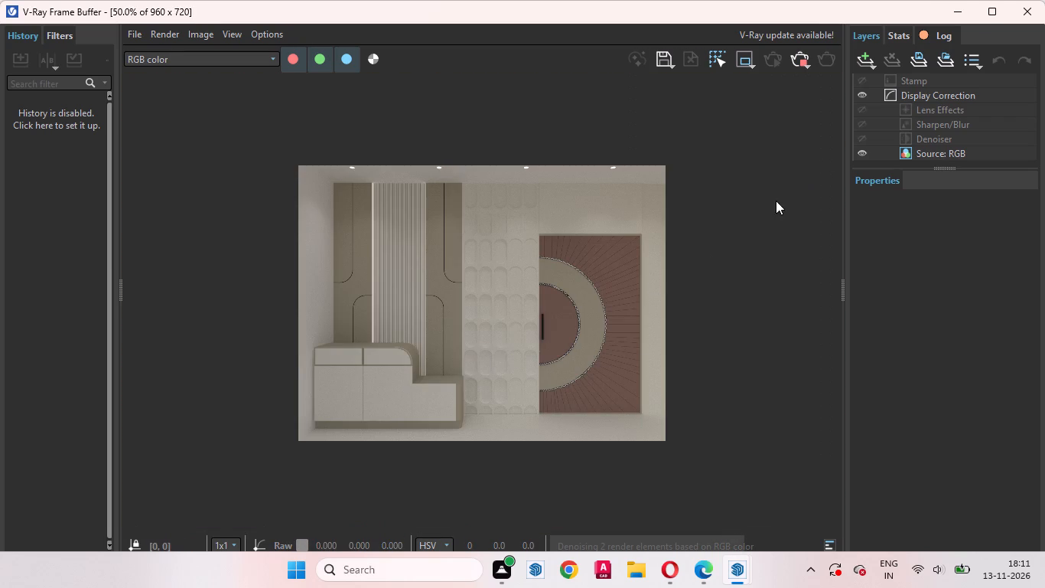
pyautogui.click(955, 11)
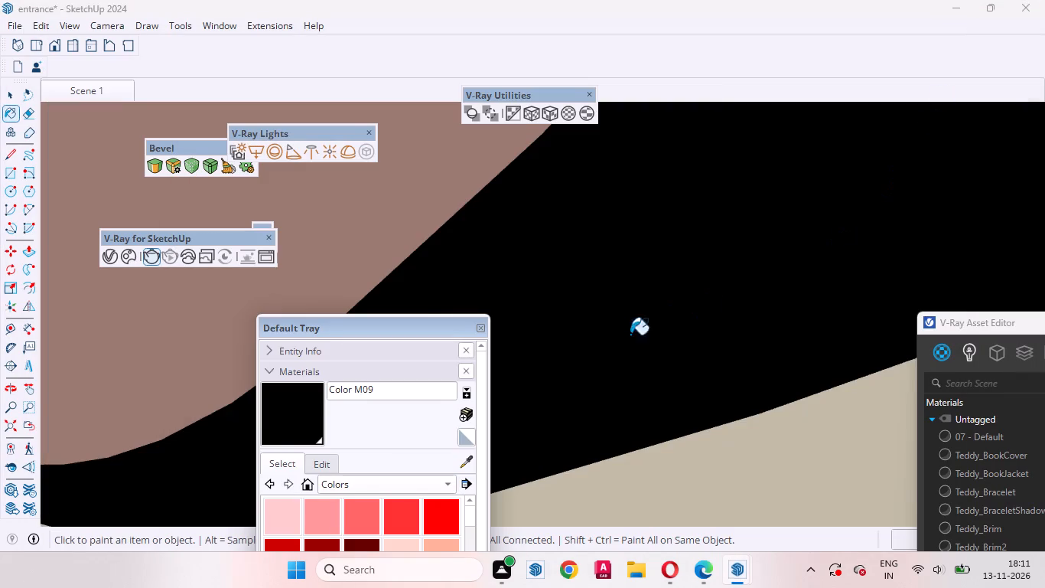
# Paint the following triangular opening's back face and all its side faces along the inner trim with Color M09.
pyautogui.scroll(-3, 698, 362)
pyautogui.scroll(1, 696, 364)
pyautogui.scroll(-10, 637, 355)
pyautogui.scroll(7, 719, 294)
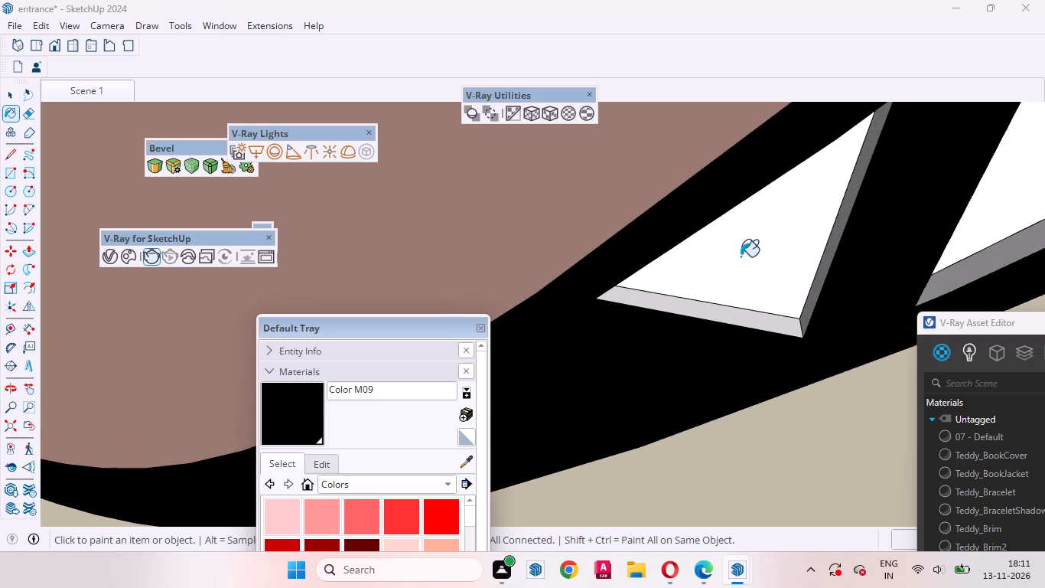
pyautogui.click(741, 256)
pyautogui.scroll(8, 783, 250)
pyautogui.click(861, 240)
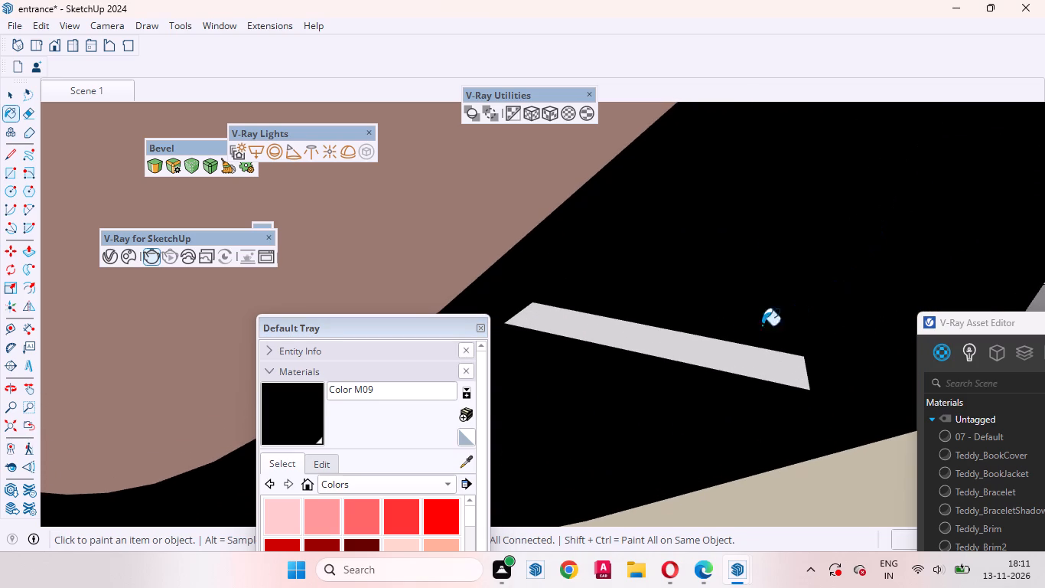
pyautogui.click(702, 353)
pyautogui.moveTo(706, 371); pyautogui.dragTo(567, 135, button='middle')
pyautogui.scroll(2, 667, 196)
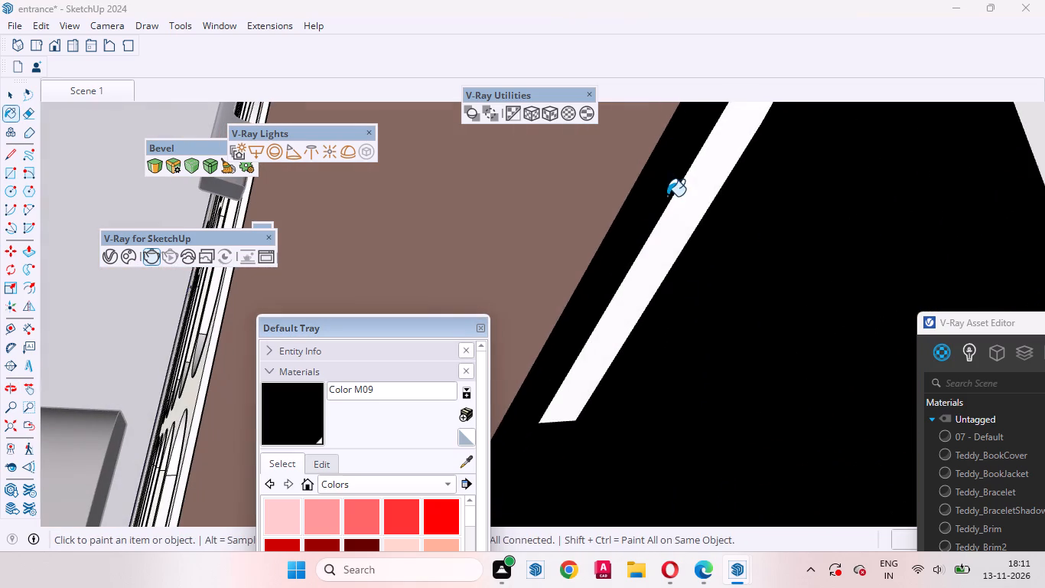
pyautogui.click(683, 213)
# Paint the next triangular opening further along the inner trim with Color M09, covering its back face and grey side faces.
pyautogui.moveTo(679, 234); pyautogui.dragTo(778, 372, button='middle')
pyautogui.scroll(-6, 673, 313)
pyautogui.scroll(1, 554, 296)
pyautogui.scroll(-4, 552, 296)
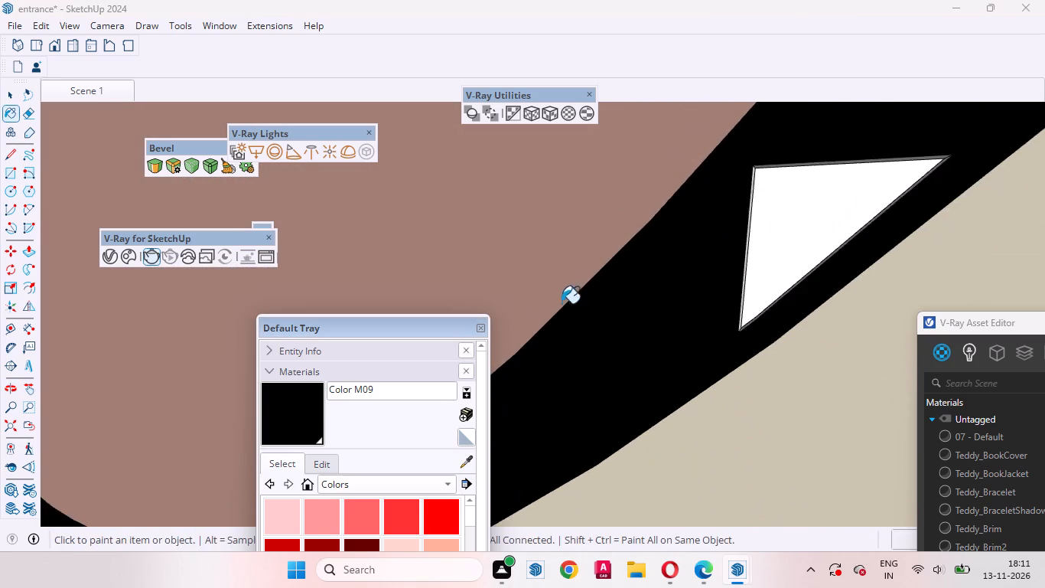
pyautogui.scroll(-2, 562, 303)
pyautogui.click(708, 253)
pyautogui.scroll(16, 708, 253)
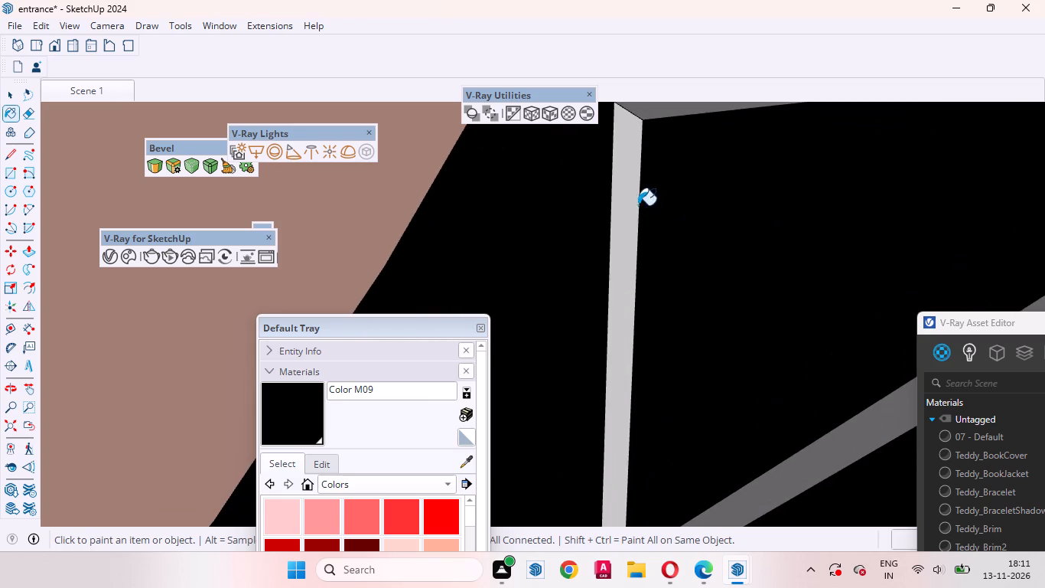
pyautogui.click(621, 203)
pyautogui.scroll(-4, 725, 353)
pyautogui.moveTo(709, 315); pyautogui.dragTo(759, 142, button='middle')
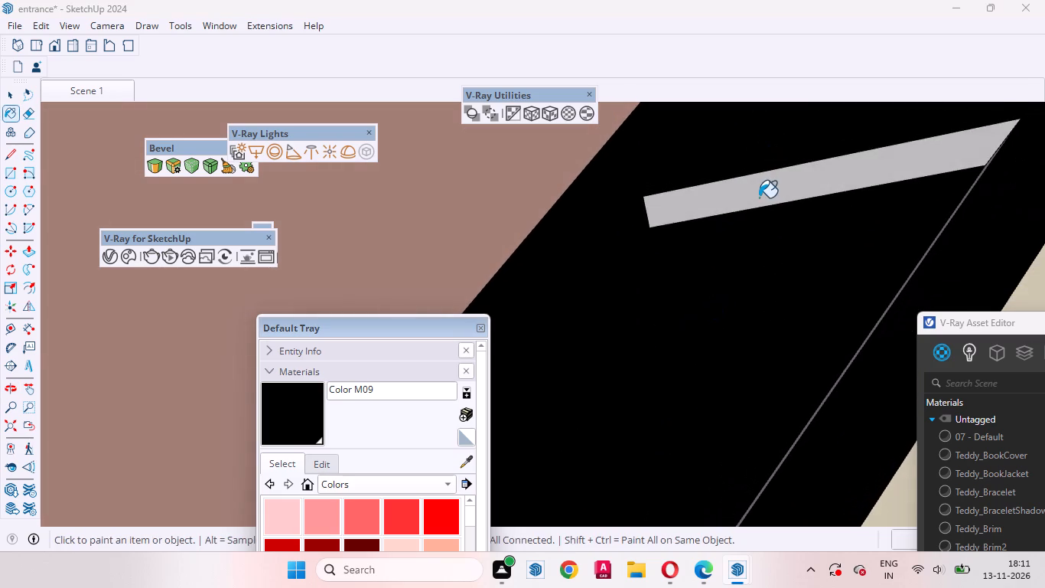
pyautogui.click(759, 198)
pyautogui.moveTo(782, 260); pyautogui.dragTo(846, 479, button='middle')
pyautogui.scroll(-3, 748, 437)
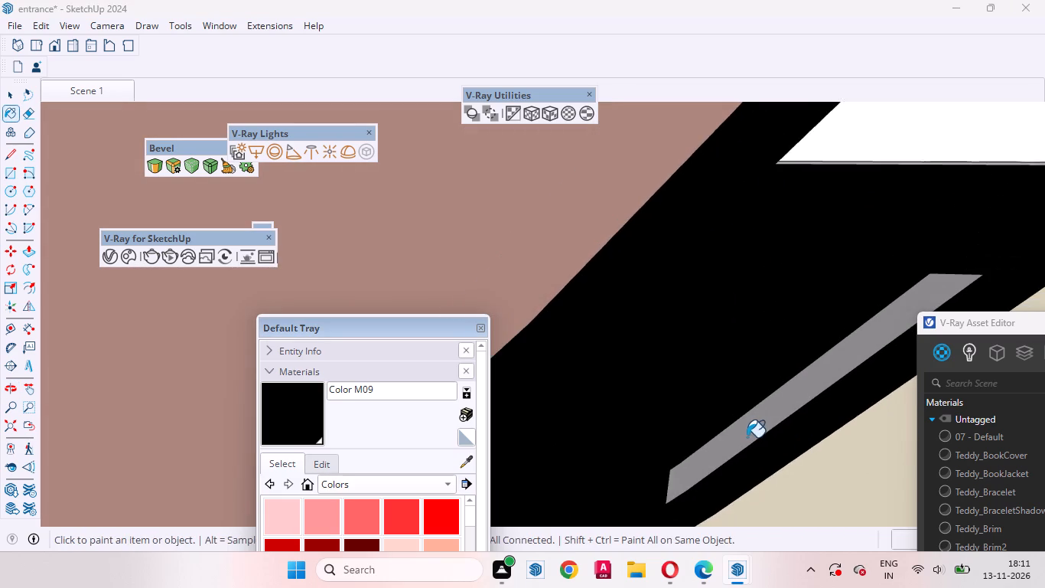
pyautogui.scroll(3, 757, 435)
pyautogui.click(759, 422)
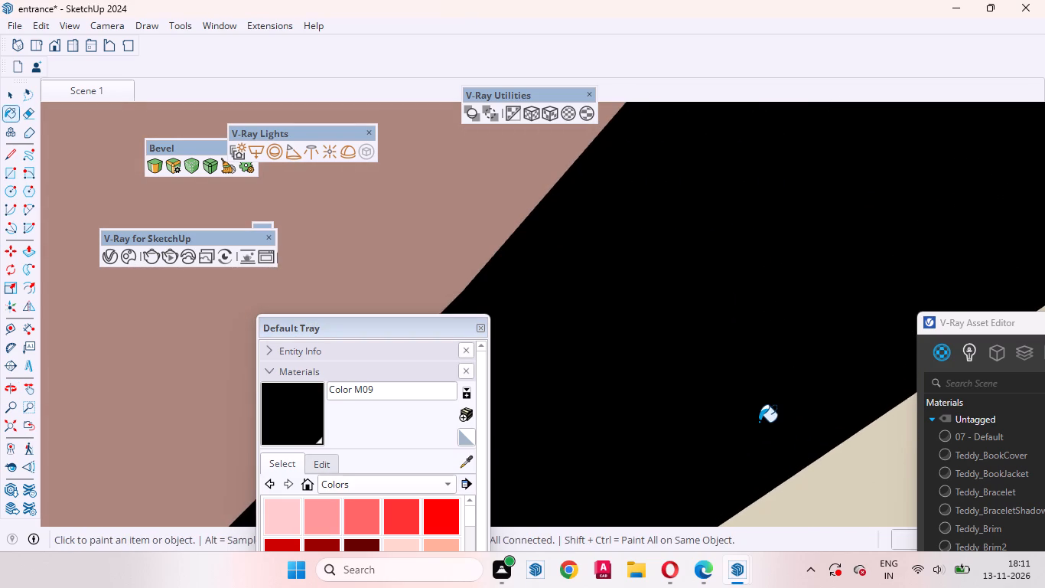
# Paint the adjacent triangular opening's back face and side faces, including the small corner face, with Color M09.
pyautogui.scroll(-4, 738, 472)
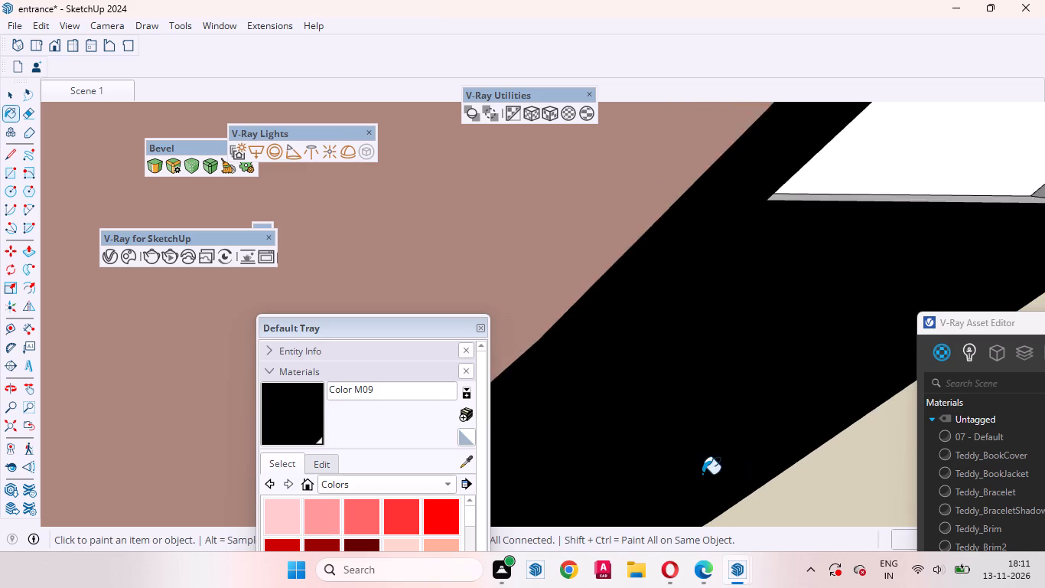
pyautogui.scroll(-9, 702, 474)
pyautogui.click(811, 336)
pyautogui.scroll(6, 829, 326)
pyautogui.click(846, 327)
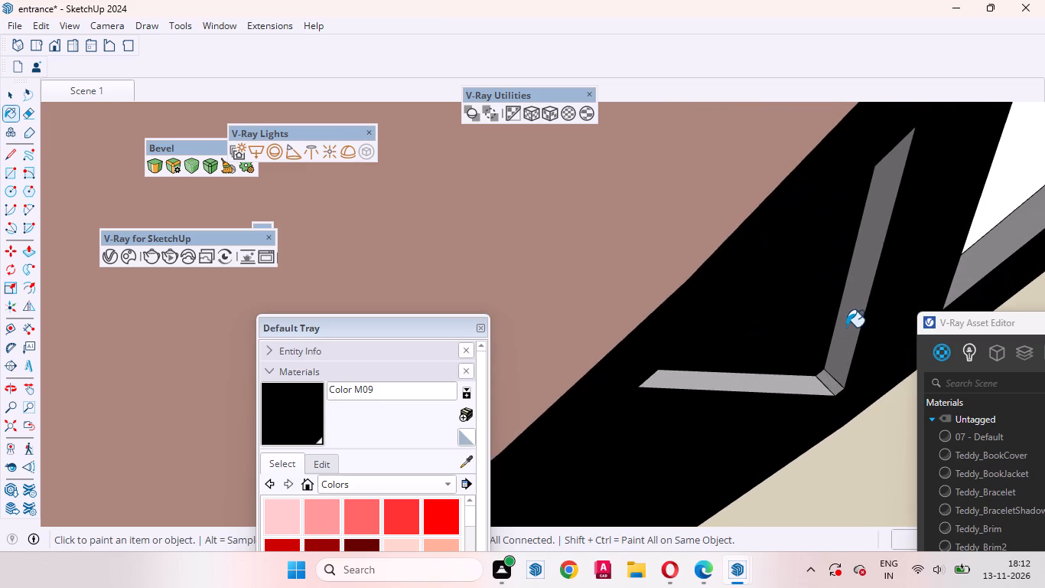
pyautogui.scroll(6, 843, 367)
pyautogui.click(832, 393)
pyautogui.click(767, 400)
pyautogui.moveTo(725, 416); pyautogui.dragTo(689, 350, button='middle')
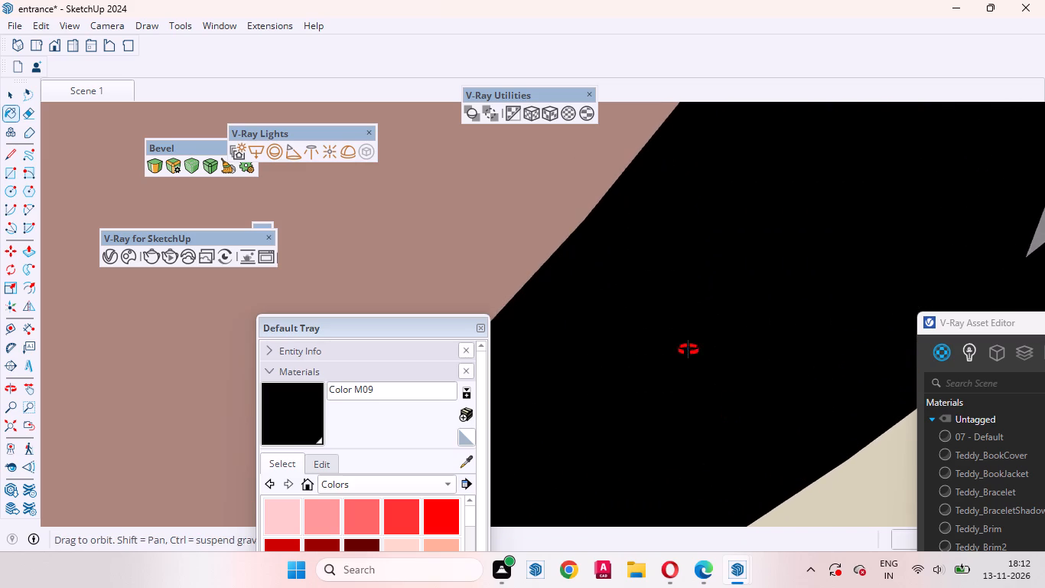
pyautogui.moveTo(689, 350); pyautogui.dragTo(585, 196, button='middle')
pyautogui.scroll(3, 639, 222)
pyautogui.click(689, 237)
# Paint the next triangular opening up the inner trim with Color M09, including its back face and side-face strips.
pyautogui.scroll(-13, 690, 335)
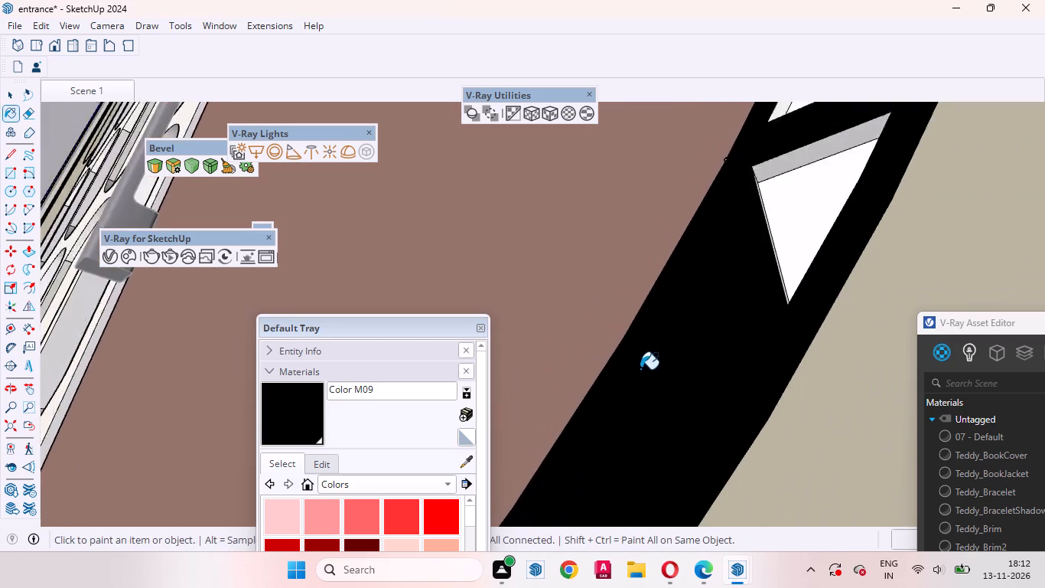
pyautogui.click(758, 251)
pyautogui.scroll(11, 757, 225)
pyautogui.click(756, 201)
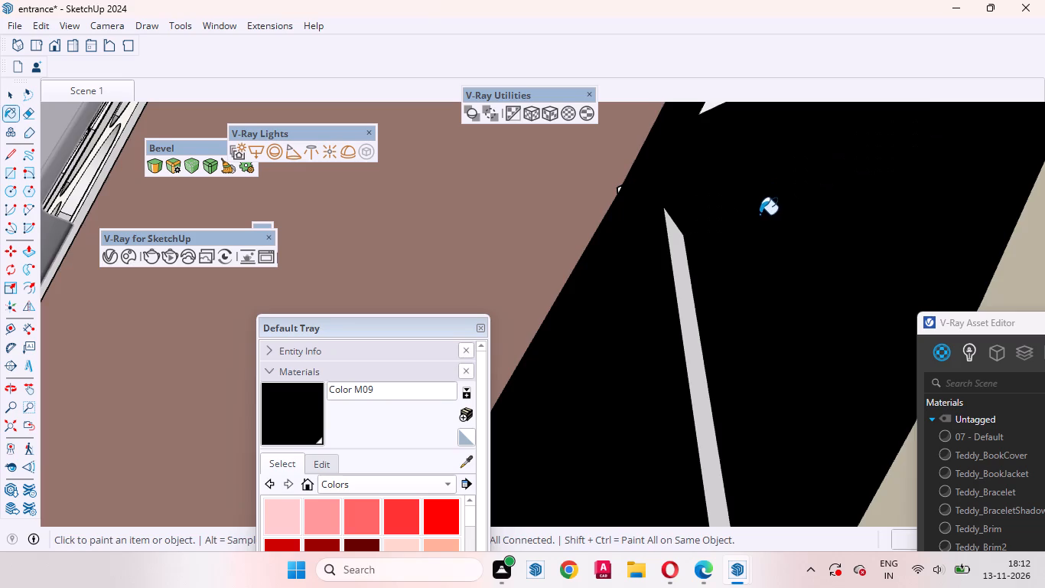
pyautogui.moveTo(728, 292); pyautogui.dragTo(685, 432, button='middle')
pyautogui.click(683, 333)
pyautogui.scroll(-8, 700, 333)
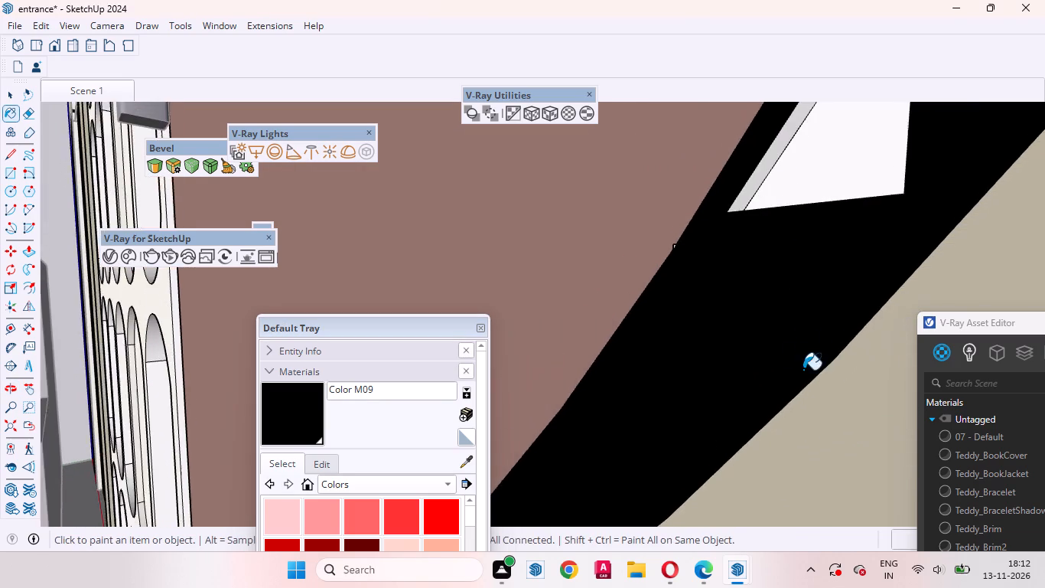
pyautogui.moveTo(732, 348); pyautogui.dragTo(852, 529, button='middle')
pyautogui.scroll(6, 799, 383)
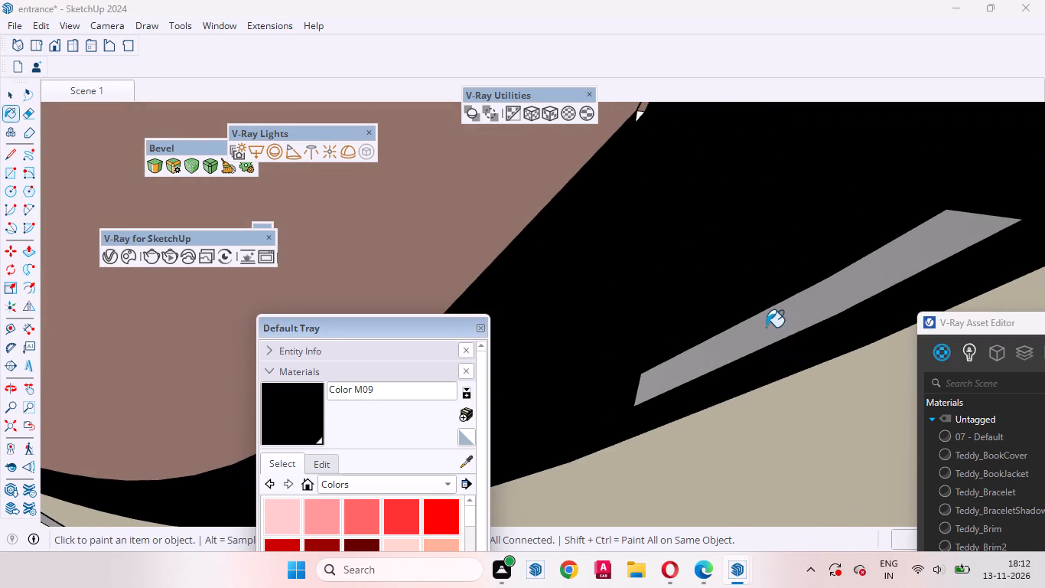
pyautogui.click(773, 332)
# Push the white end face of the small stray block at the trim's inner edge back to its limit, about 3/16".
pyautogui.scroll(-6, 816, 425)
pyautogui.press('space')
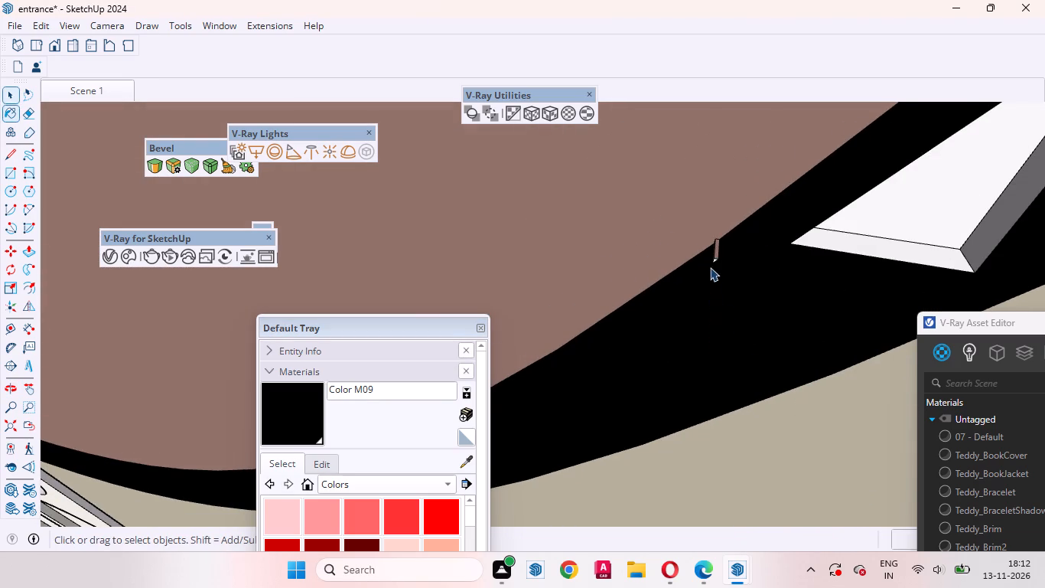
pyautogui.scroll(17, 712, 256)
pyautogui.moveTo(696, 292); pyautogui.dragTo(760, 181, button='middle')
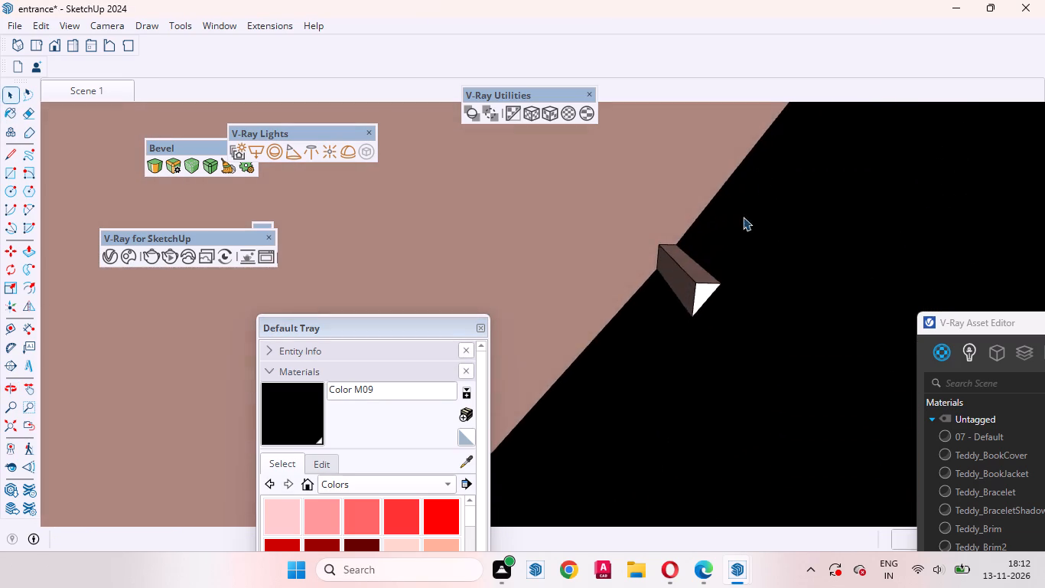
pyautogui.scroll(7, 731, 263)
pyautogui.click(689, 306)
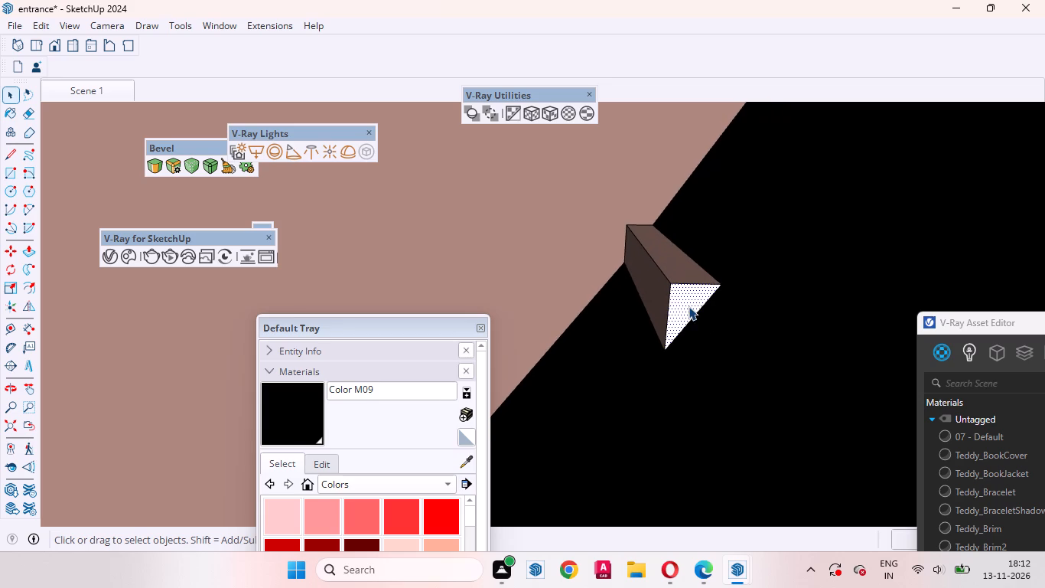
pyautogui.press('p')
pyautogui.click(689, 306)
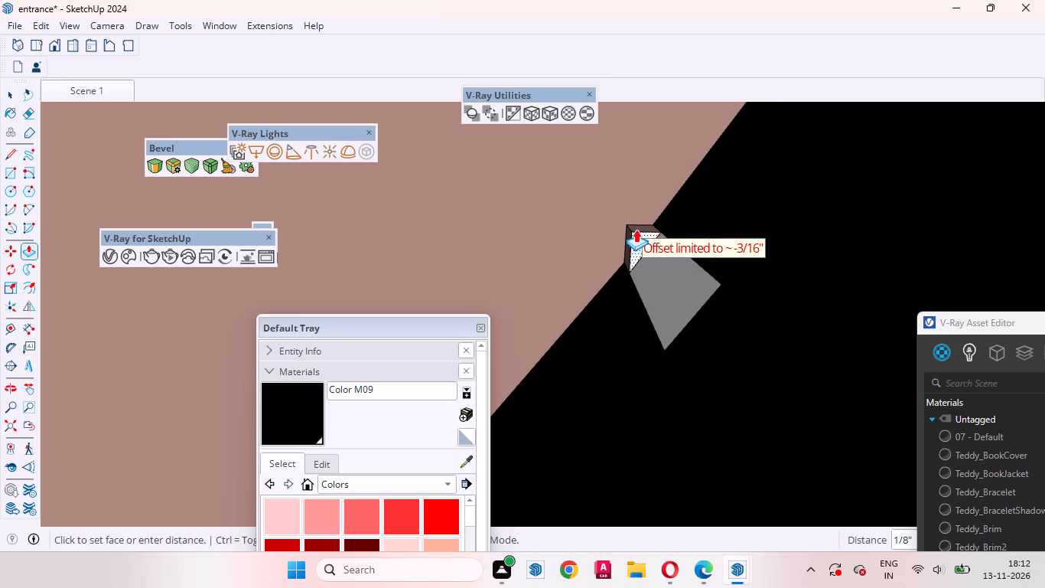
pyautogui.click(636, 228)
pyautogui.scroll(-1, 669, 326)
pyautogui.press('space')
# Erase the top edge and outer side edge of the stray white face at the trim's inner edge.
pyautogui.scroll(1, 643, 230)
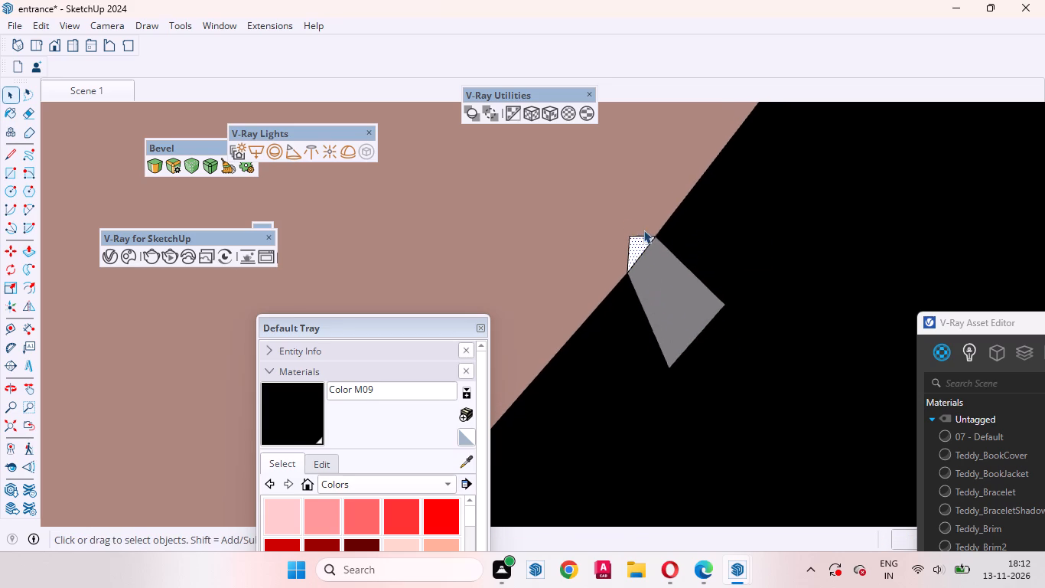
pyautogui.scroll(9, 643, 230)
pyautogui.click(635, 230)
pyautogui.rightClick(635, 230)
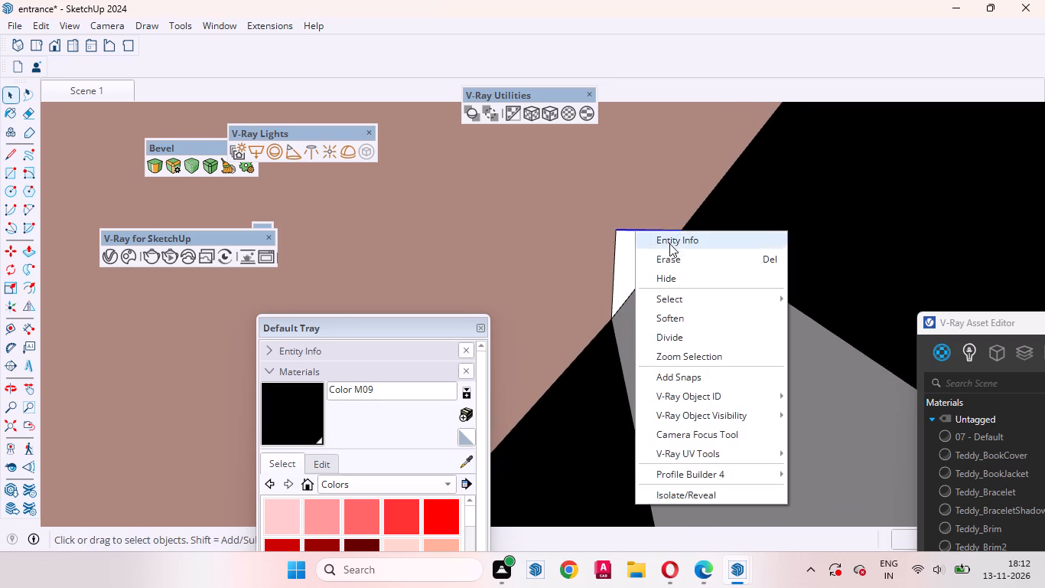
pyautogui.click(670, 253)
pyautogui.click(615, 246)
pyautogui.rightClick(615, 246)
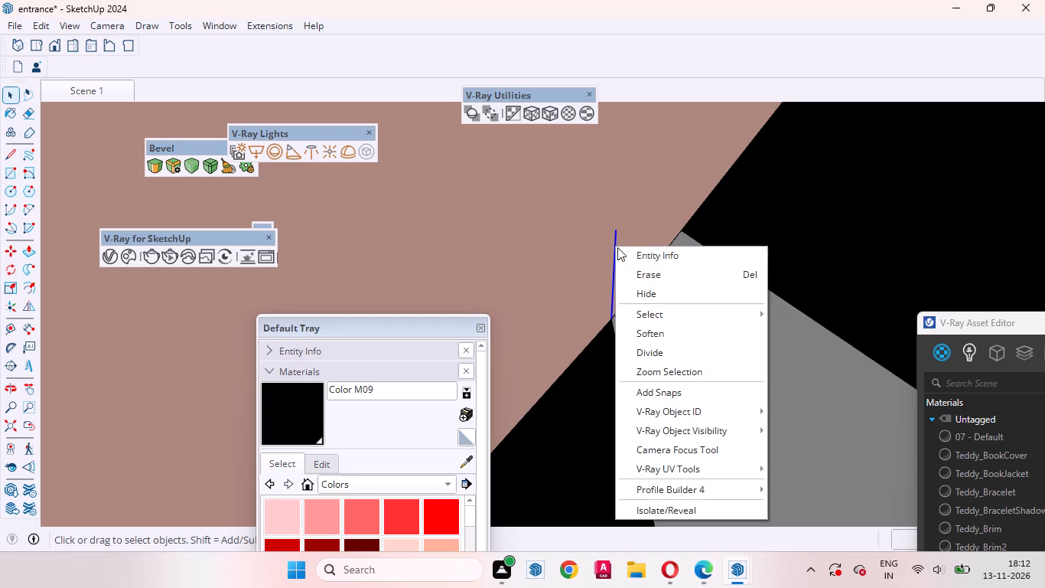
pyautogui.click(638, 268)
# Paint the remaining grey face beside the erased stray piece on the trim's inner edge with Color M09.
pyautogui.scroll(-16, 630, 291)
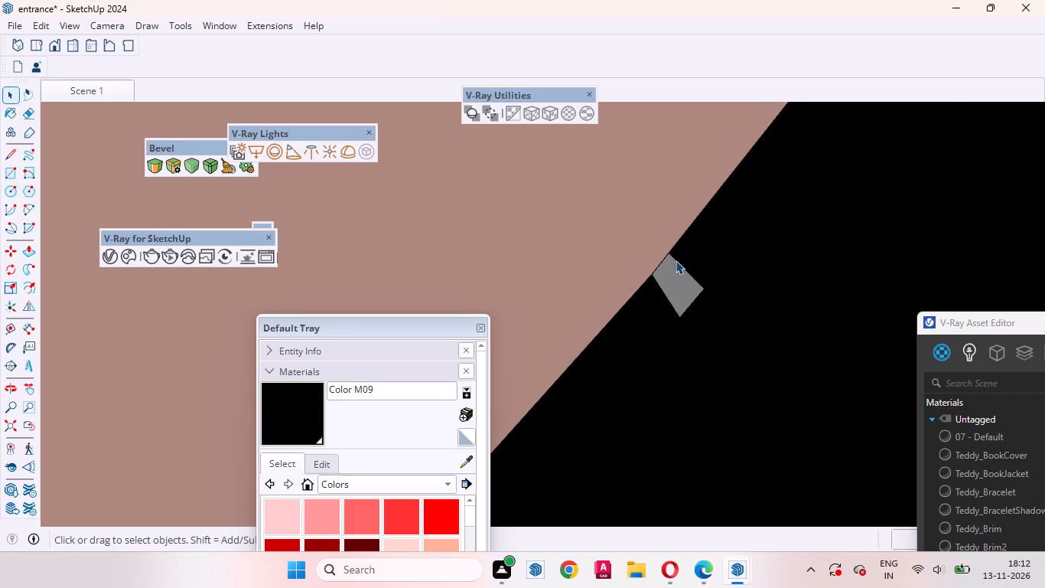
pyautogui.scroll(-6, 676, 260)
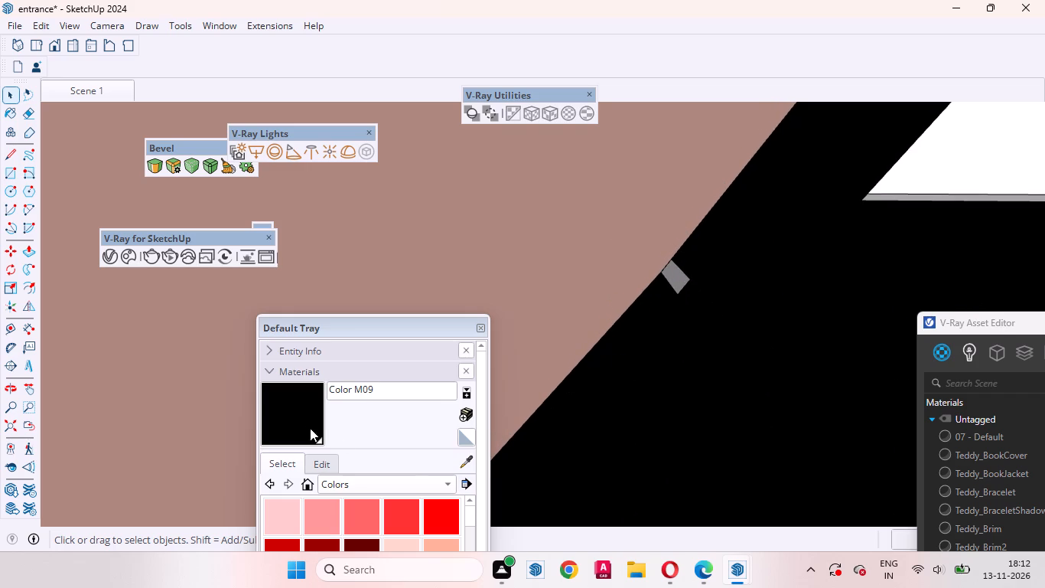
pyautogui.click(301, 420)
pyautogui.scroll(7, 638, 342)
pyautogui.click(708, 243)
# Paint the next triangular opening along the inner trim with Color M09, covering its back face and three grey side faces.
pyautogui.scroll(-2, 639, 394)
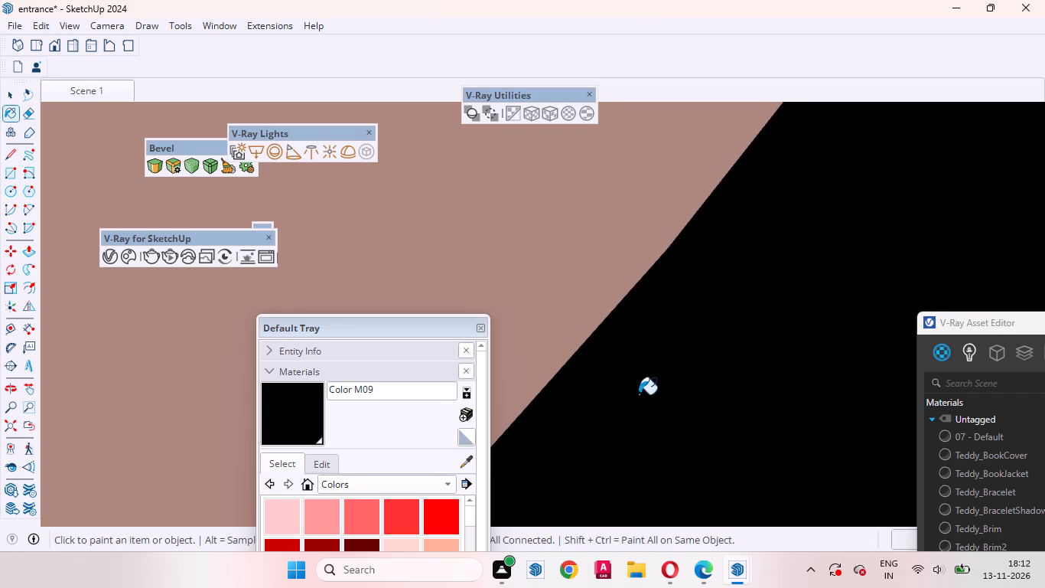
pyautogui.scroll(-19, 639, 394)
pyautogui.click(692, 310)
pyautogui.scroll(6, 709, 300)
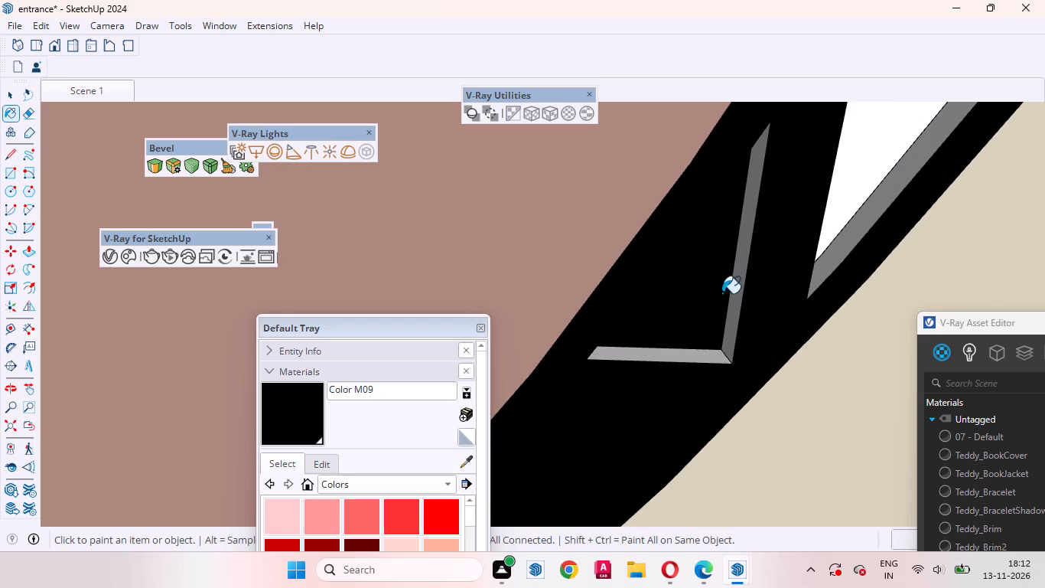
pyautogui.scroll(2, 722, 293)
pyautogui.click(752, 265)
pyautogui.moveTo(695, 365); pyautogui.dragTo(612, 227, button='middle')
pyautogui.scroll(5, 609, 233)
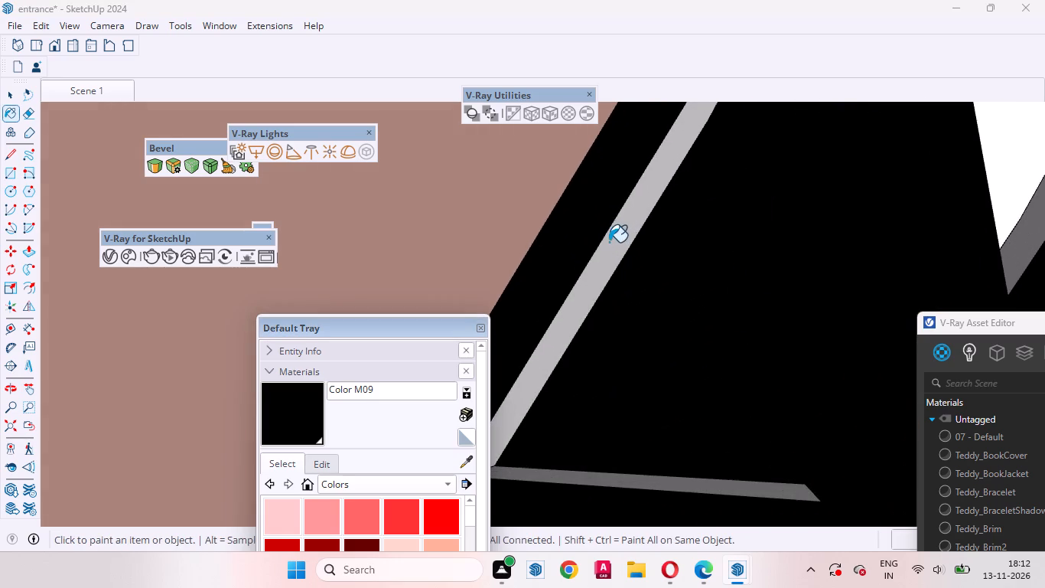
pyautogui.click(610, 242)
pyautogui.moveTo(684, 317); pyautogui.dragTo(715, 483, button='middle')
pyautogui.click(639, 456)
# Paint the adjacent triangular opening's back face and its side-face strips with Color M09.
pyautogui.scroll(-8, 642, 436)
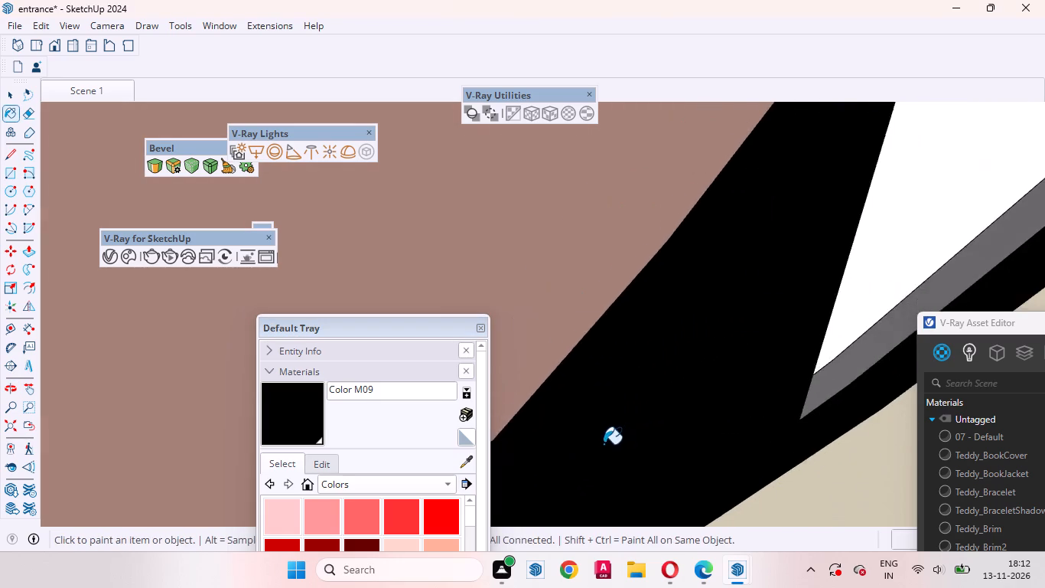
pyautogui.scroll(-6, 604, 444)
pyautogui.click(763, 309)
pyautogui.scroll(4, 766, 351)
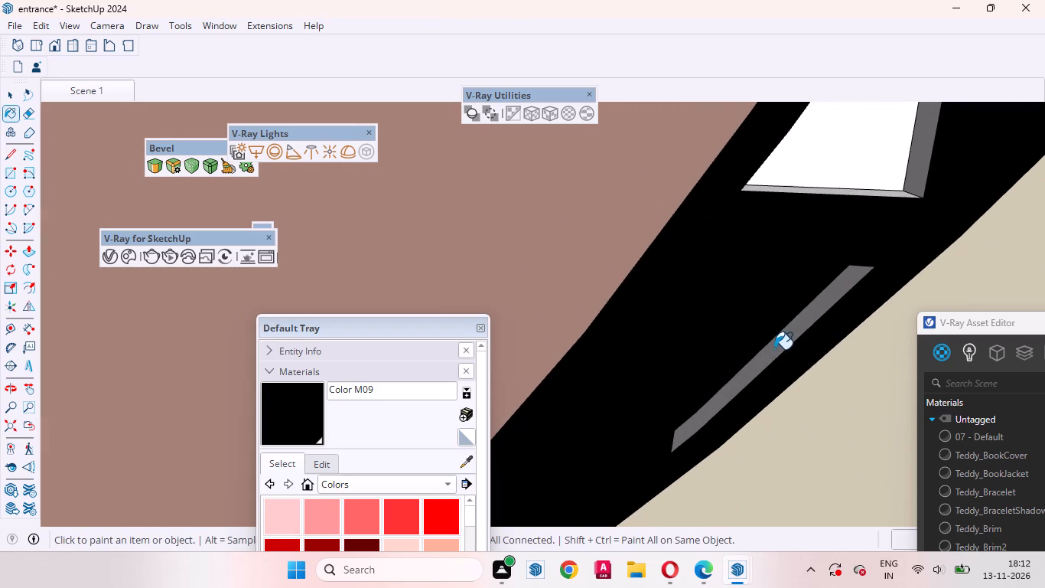
pyautogui.click(774, 349)
pyautogui.moveTo(779, 366); pyautogui.dragTo(767, 152, button='middle')
pyautogui.scroll(7, 753, 236)
pyautogui.click(726, 278)
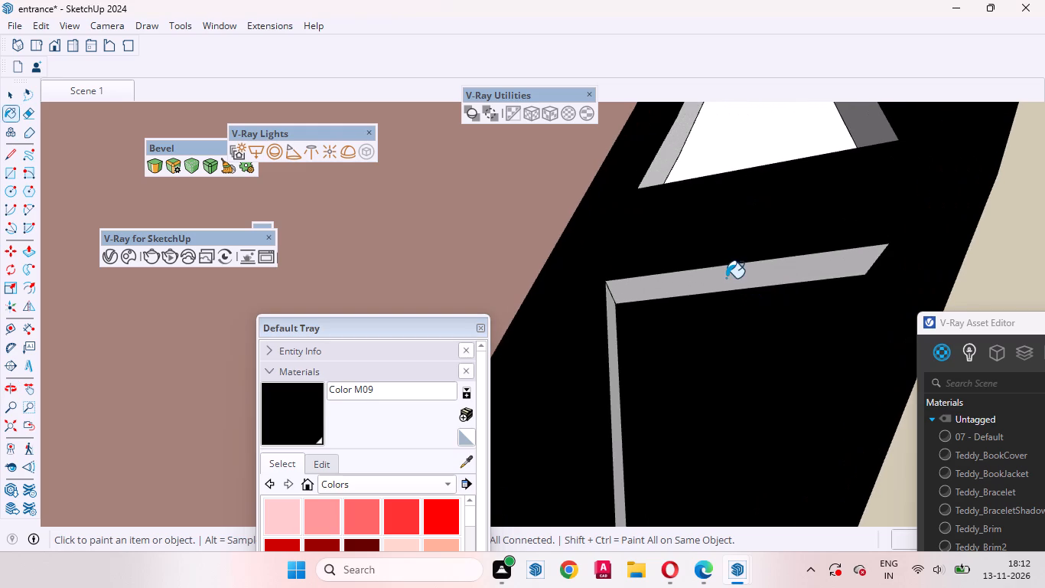
pyautogui.moveTo(718, 348); pyautogui.dragTo(592, 451, button='middle')
pyautogui.click(615, 376)
# Paint the following triangular opening up the inner trim with Color M09, including its back face and each side face.
pyautogui.scroll(-10, 715, 449)
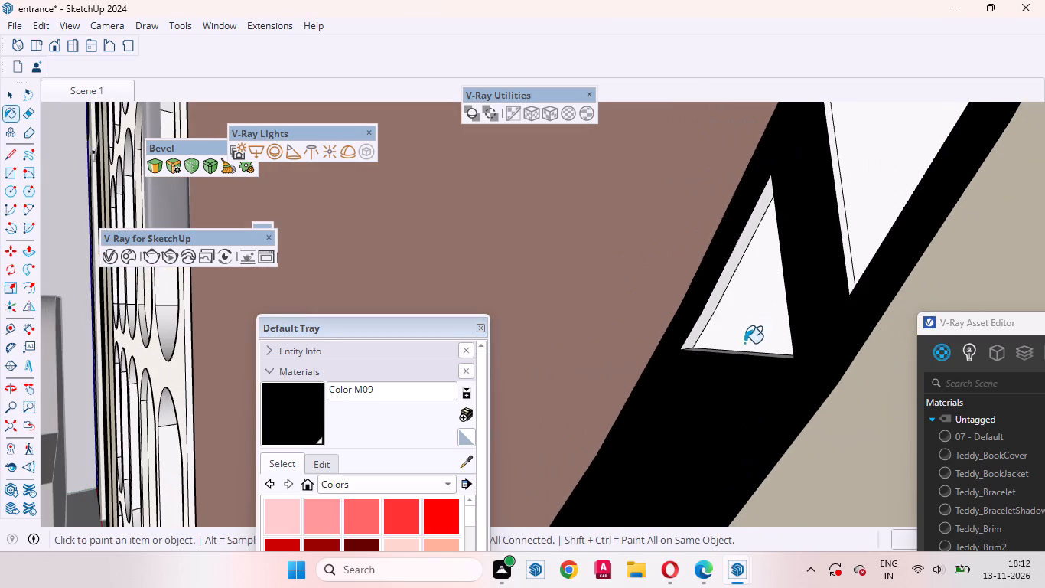
pyautogui.click(750, 329)
pyautogui.scroll(7, 742, 290)
pyautogui.click(708, 284)
pyautogui.moveTo(713, 371); pyautogui.dragTo(738, 492, button='middle')
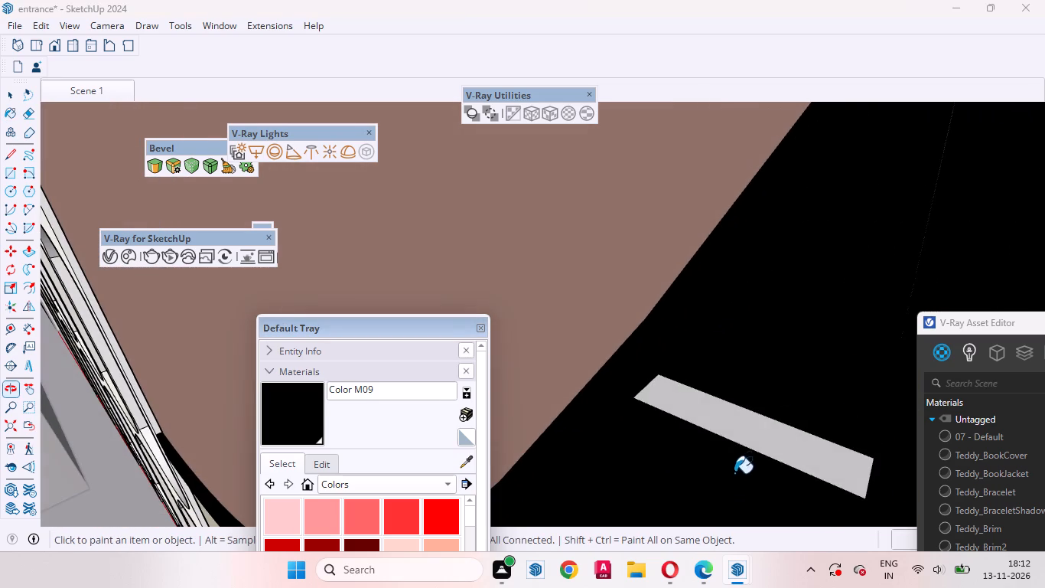
pyautogui.click(736, 437)
pyautogui.scroll(-7, 690, 419)
pyautogui.moveTo(718, 405); pyautogui.dragTo(1044, 375, button='middle')
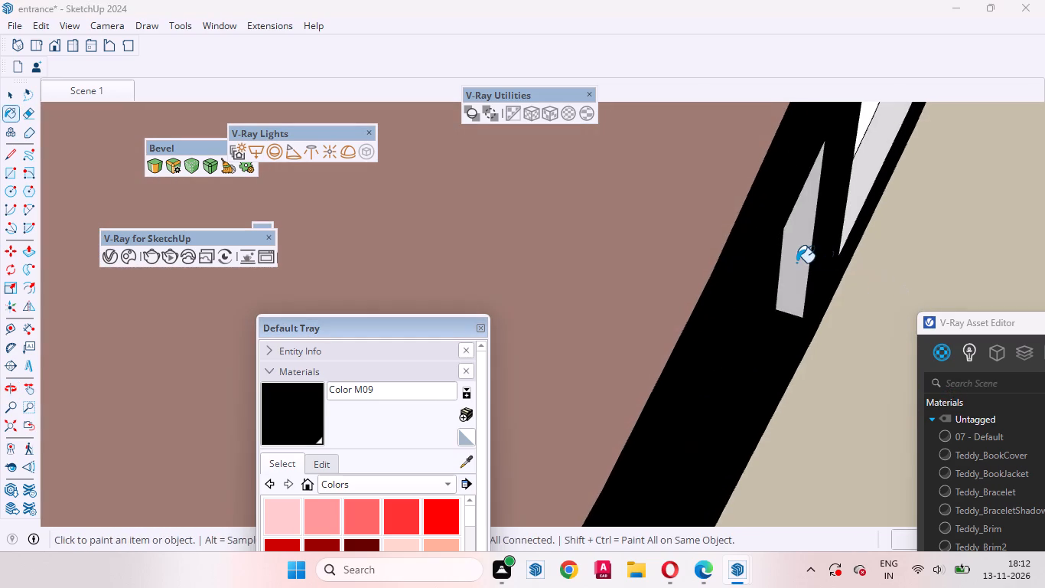
pyautogui.click(797, 262)
# Paint the next triangular opening's back face, long outer side face and two adjoining side strips with Color M09.
pyautogui.moveTo(816, 292); pyautogui.dragTo(724, 335, button='middle')
pyautogui.scroll(-13, 646, 368)
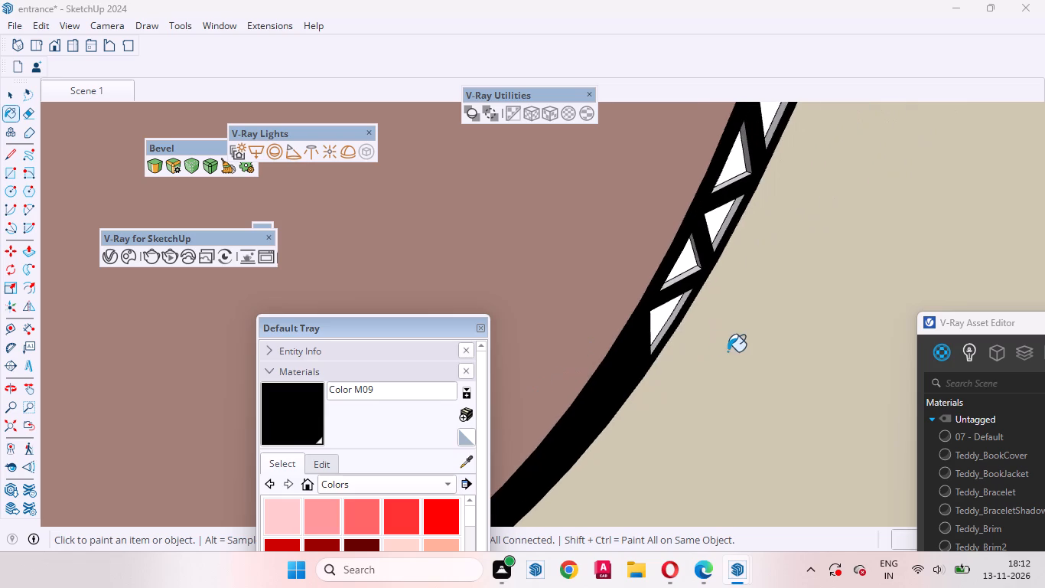
pyautogui.scroll(13, 692, 318)
pyautogui.click(597, 305)
pyautogui.scroll(2, 662, 322)
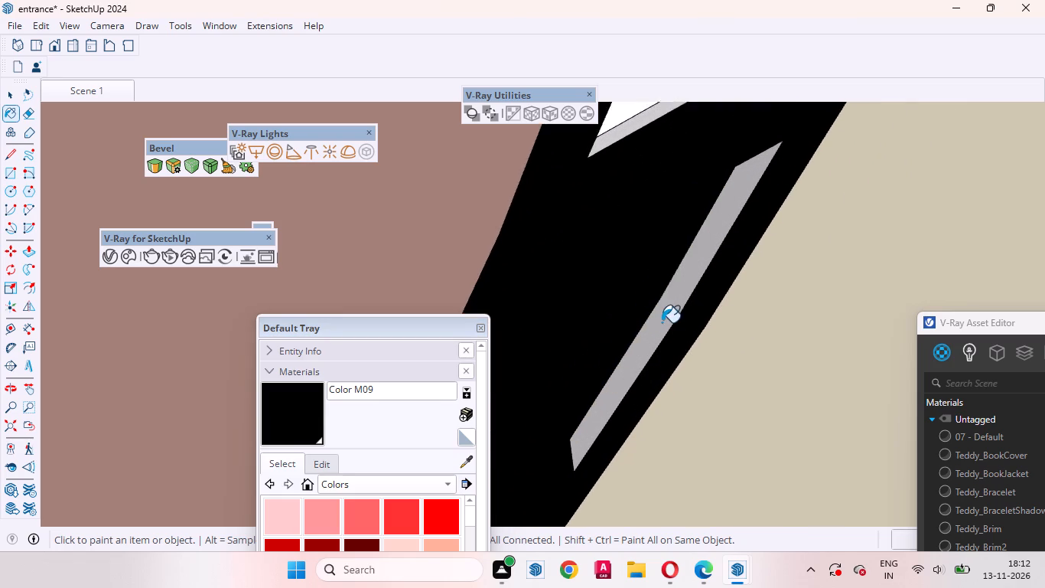
pyautogui.scroll(3, 662, 322)
pyautogui.click(678, 302)
pyautogui.moveTo(651, 381); pyautogui.dragTo(425, 175, button='middle')
pyautogui.scroll(2, 573, 237)
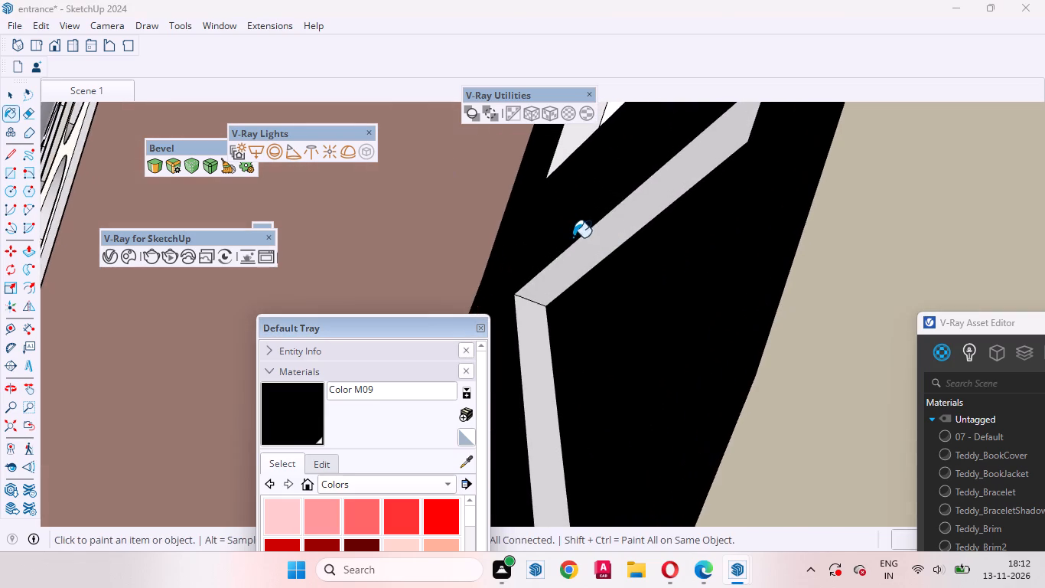
pyautogui.click(599, 237)
pyautogui.click(532, 341)
# Paint the back faces of the next two triangular openings and the side-face strips exposed in both with Color M09.
pyautogui.scroll(-7, 743, 428)
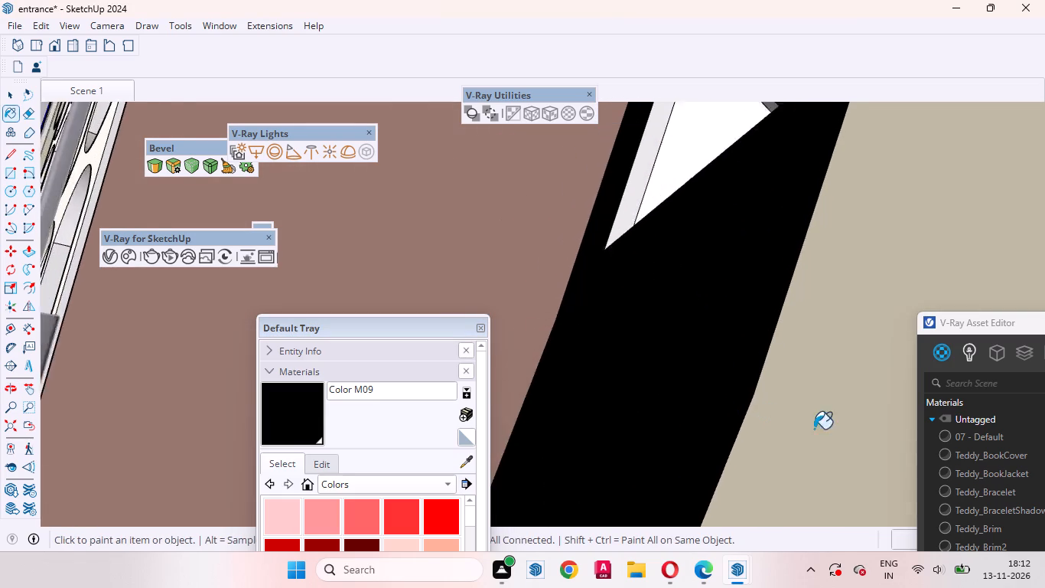
pyautogui.scroll(-6, 814, 429)
pyautogui.click(736, 265)
pyautogui.click(790, 182)
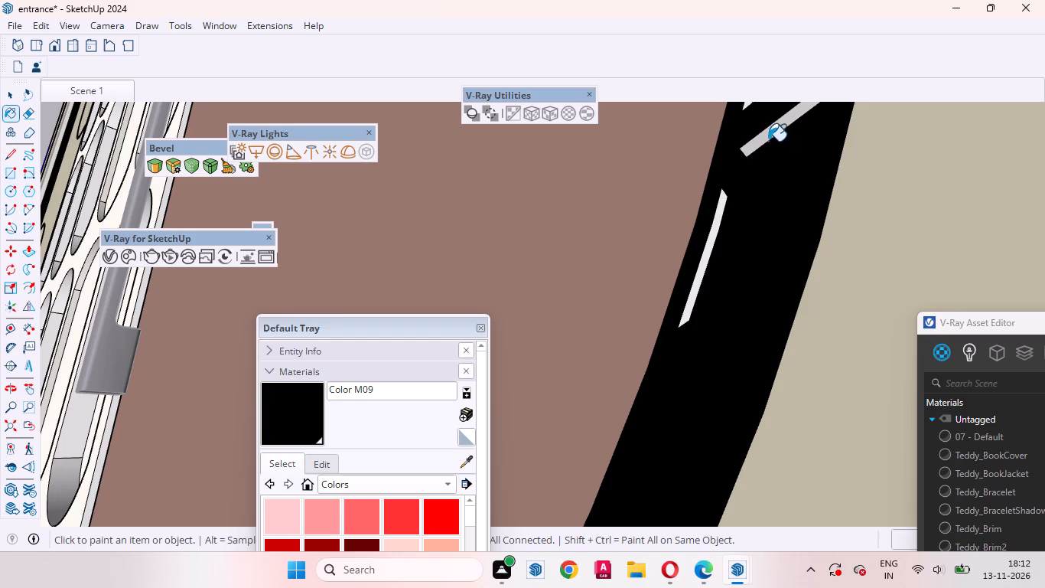
pyautogui.click(767, 139)
pyautogui.click(713, 232)
pyautogui.moveTo(711, 238); pyautogui.dragTo(881, 368, button='middle')
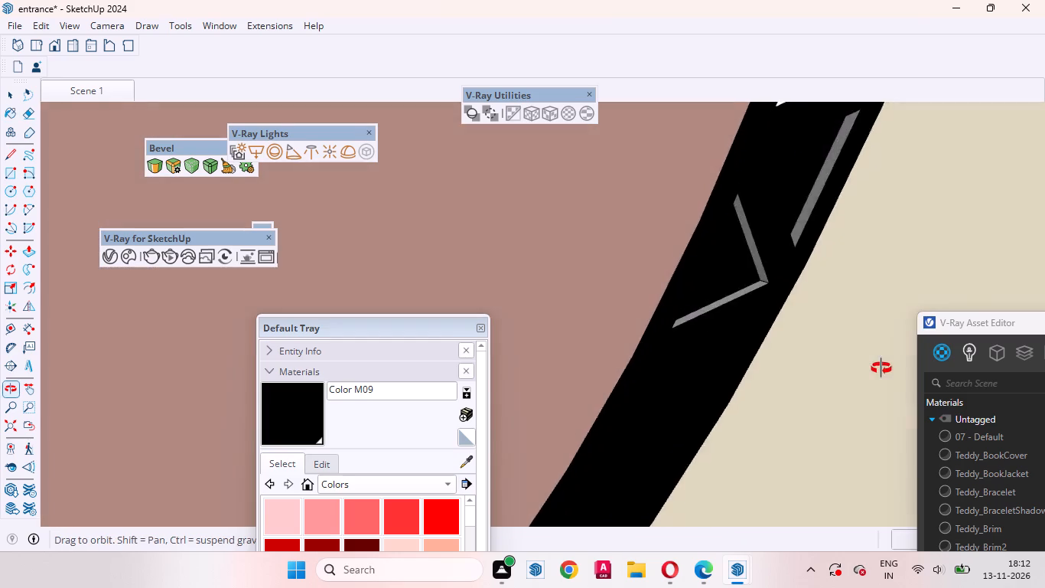
pyautogui.moveTo(881, 368); pyautogui.dragTo(991, 445, button='middle')
pyautogui.scroll(5, 784, 276)
pyautogui.click(722, 208)
pyautogui.click(698, 269)
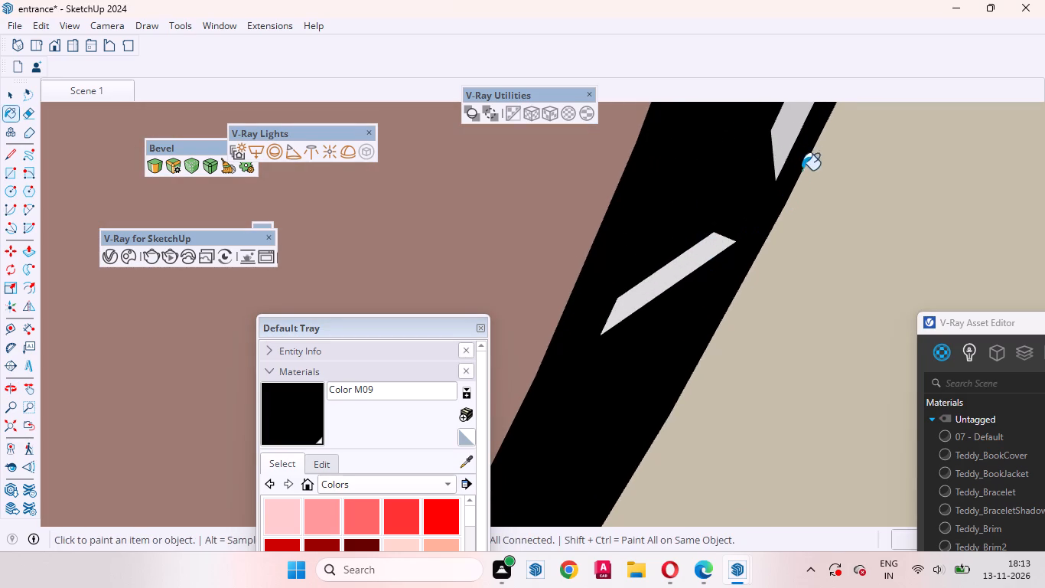
pyautogui.click(781, 145)
# Paint the leftover grey side-face strip in the lower of these two triangular openings with Color M09.
pyautogui.scroll(-8, 661, 389)
pyautogui.moveTo(770, 217); pyautogui.dragTo(522, 257, button='middle')
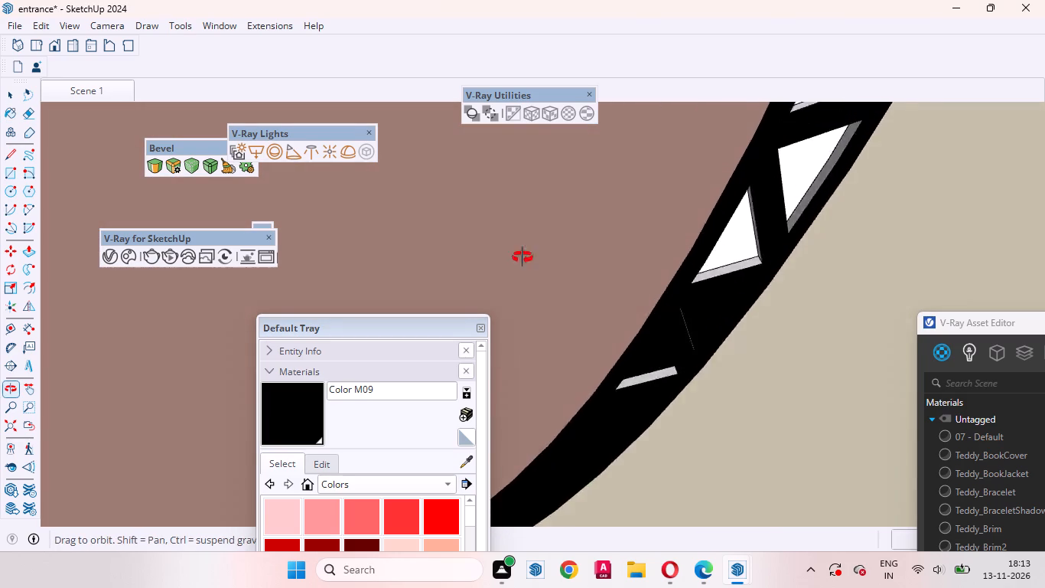
pyautogui.moveTo(522, 257); pyautogui.dragTo(415, 257, button='middle')
pyautogui.scroll(-1, 416, 257)
pyautogui.scroll(8, 676, 431)
pyautogui.click(624, 334)
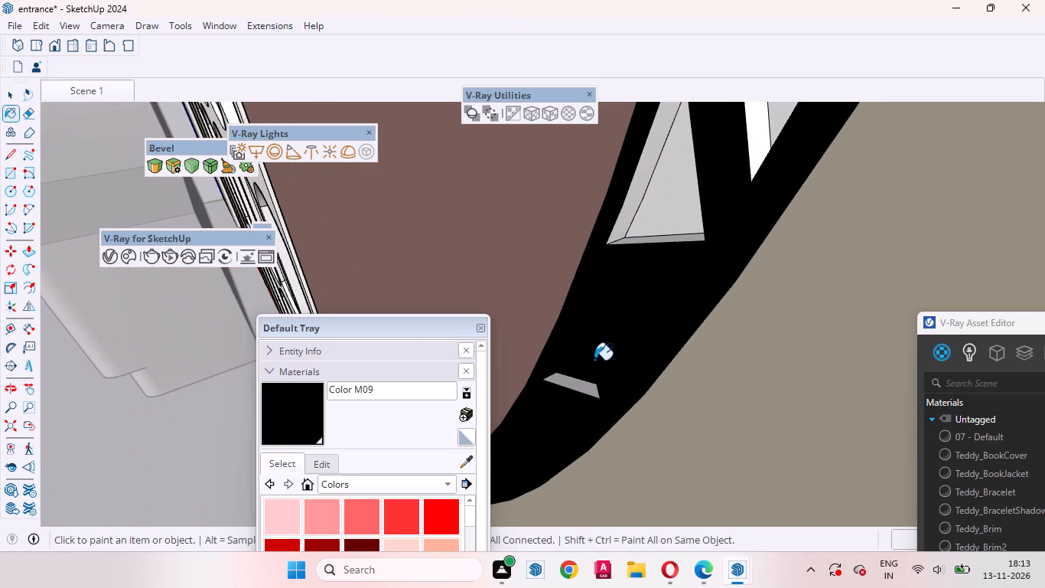
pyautogui.click(561, 385)
pyautogui.scroll(7, 567, 361)
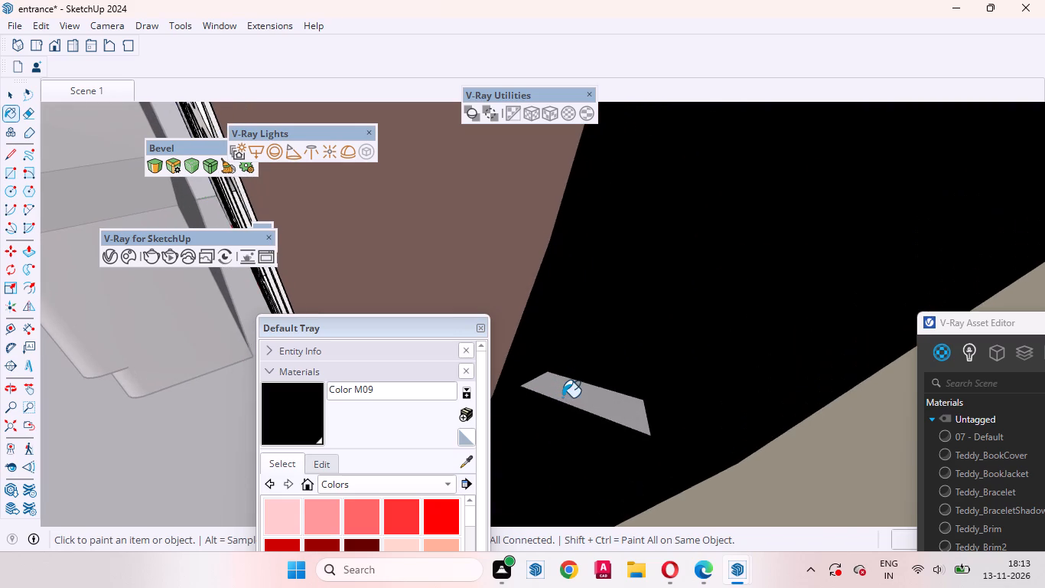
pyautogui.click(562, 397)
# Paint the next triangular opening up the inner trim with Color M09, covering its back face and three side faces.
pyautogui.scroll(-9, 675, 443)
pyautogui.click(771, 211)
pyautogui.scroll(1, 718, 172)
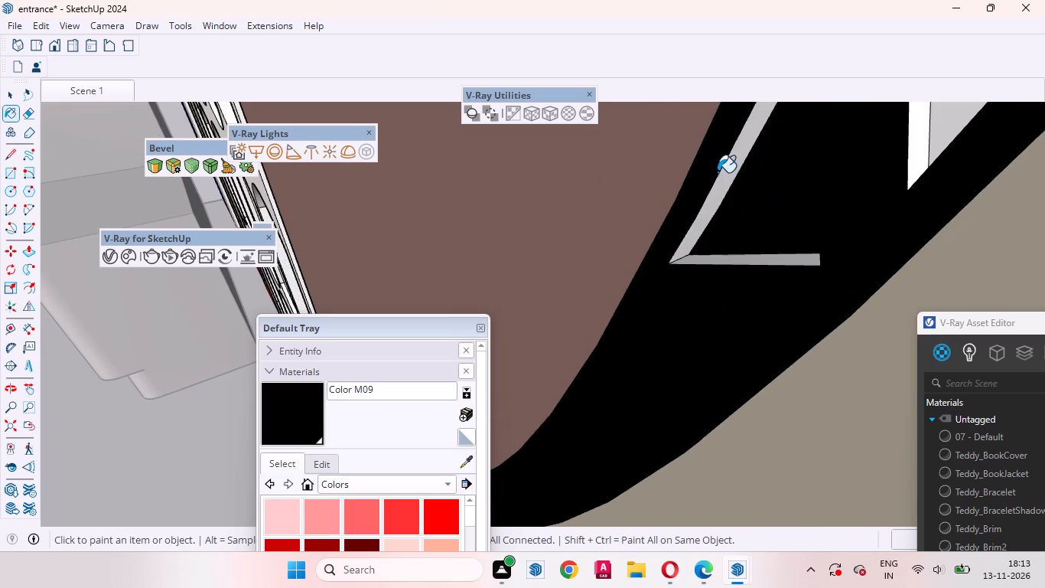
pyautogui.scroll(5, 718, 172)
pyautogui.click(718, 188)
pyautogui.click(723, 309)
pyautogui.moveTo(723, 309); pyautogui.dragTo(1044, 393, button='middle')
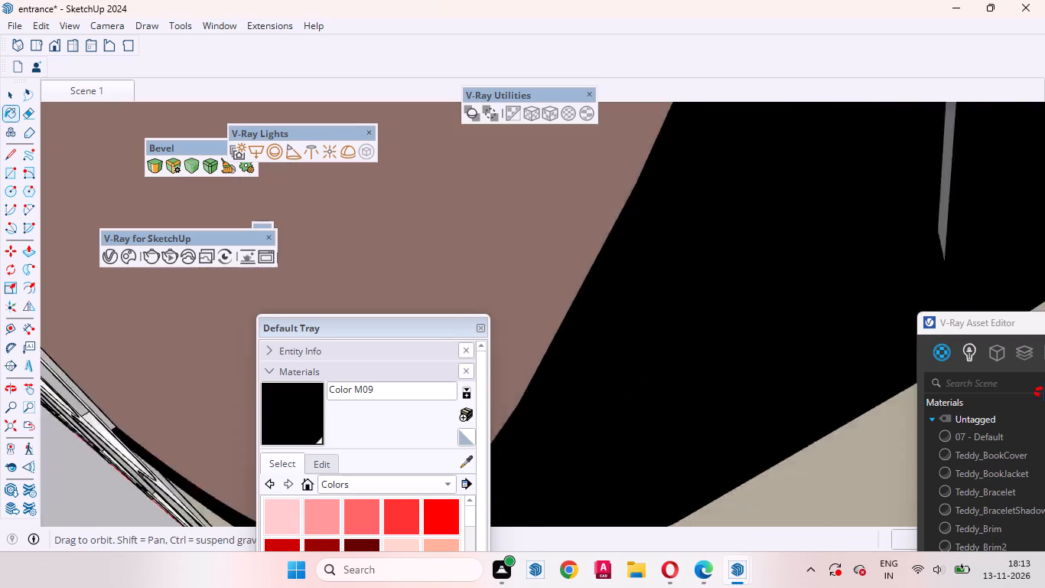
pyautogui.moveTo(1044, 393); pyautogui.dragTo(1044, 395, button='middle')
pyautogui.scroll(-9, 739, 380)
pyautogui.scroll(7, 757, 298)
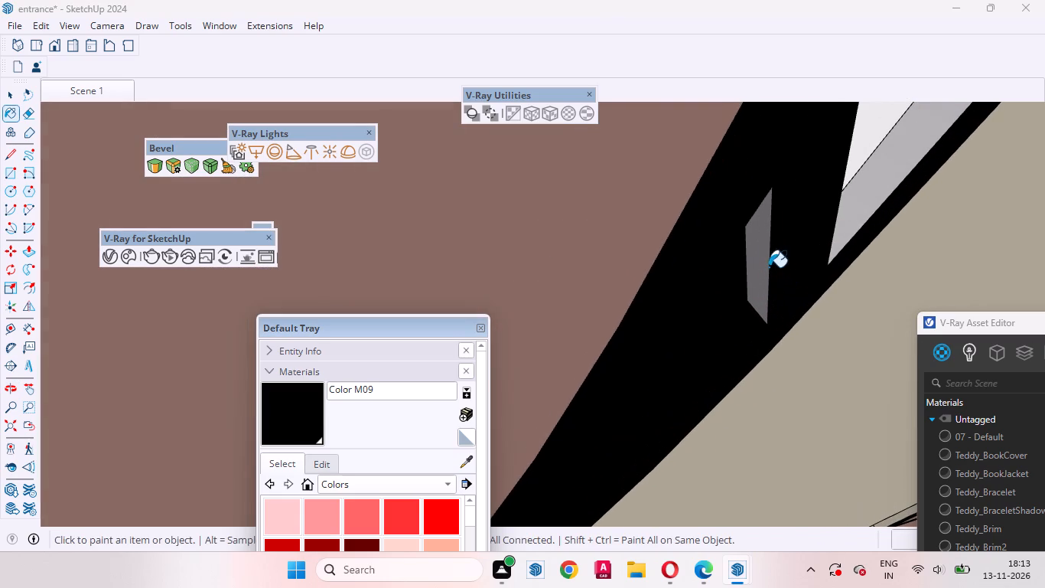
pyautogui.click(754, 267)
# Paint the adjacent triangular opening with Color M09, covering its outer side face, back face and two inner side strips.
pyautogui.click(864, 204)
pyautogui.scroll(-8, 698, 347)
pyautogui.moveTo(748, 292); pyautogui.dragTo(738, 266, button='middle')
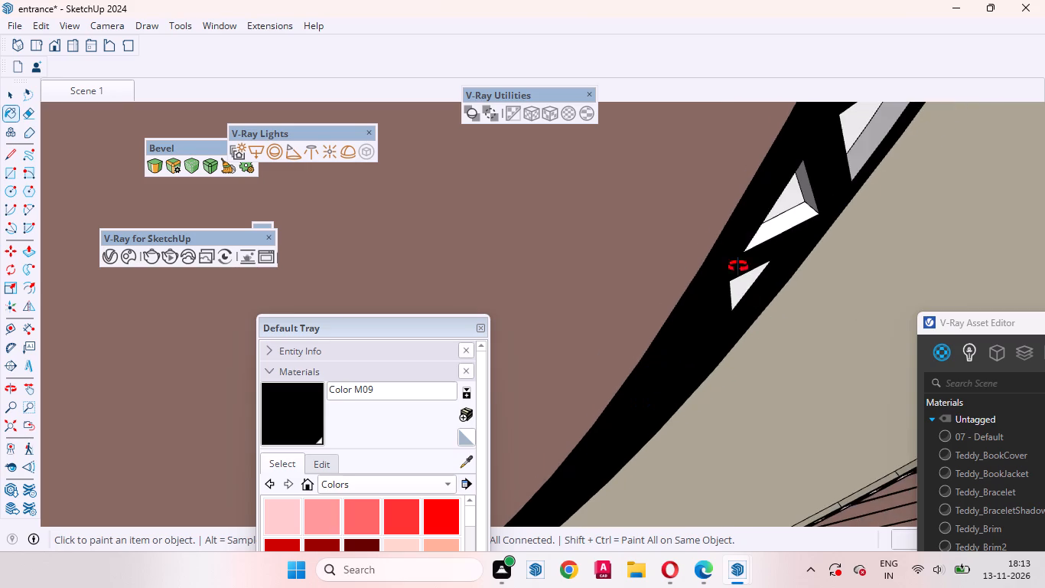
pyautogui.moveTo(738, 266); pyautogui.dragTo(708, 103, button='middle')
pyautogui.scroll(6, 741, 219)
pyautogui.moveTo(752, 336); pyautogui.dragTo(661, 164, button='middle')
pyautogui.scroll(3, 675, 266)
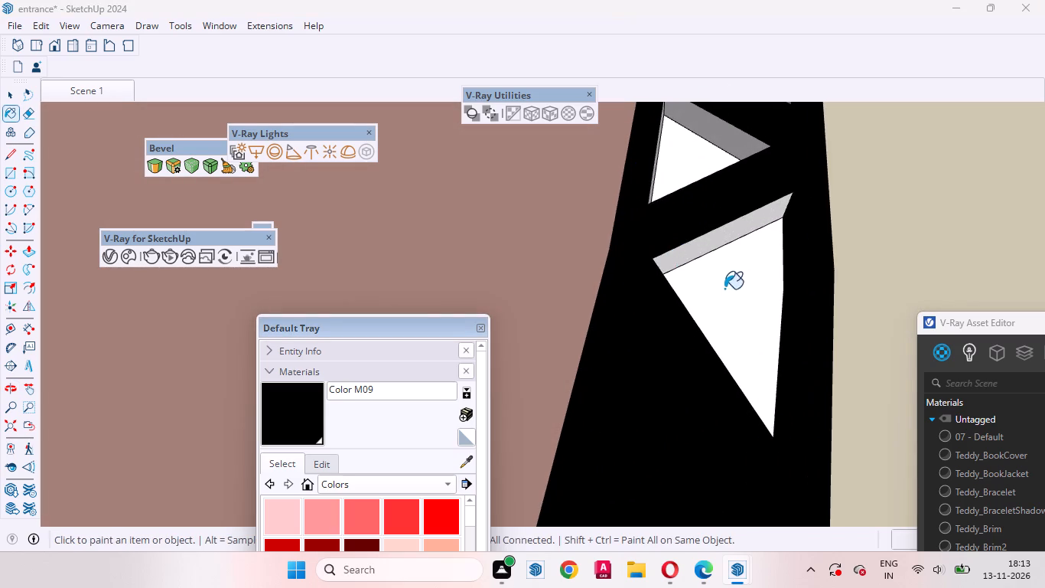
pyautogui.click(731, 298)
pyautogui.moveTo(731, 276); pyautogui.dragTo(514, 267, button='middle')
pyautogui.scroll(6, 600, 237)
pyautogui.click(672, 196)
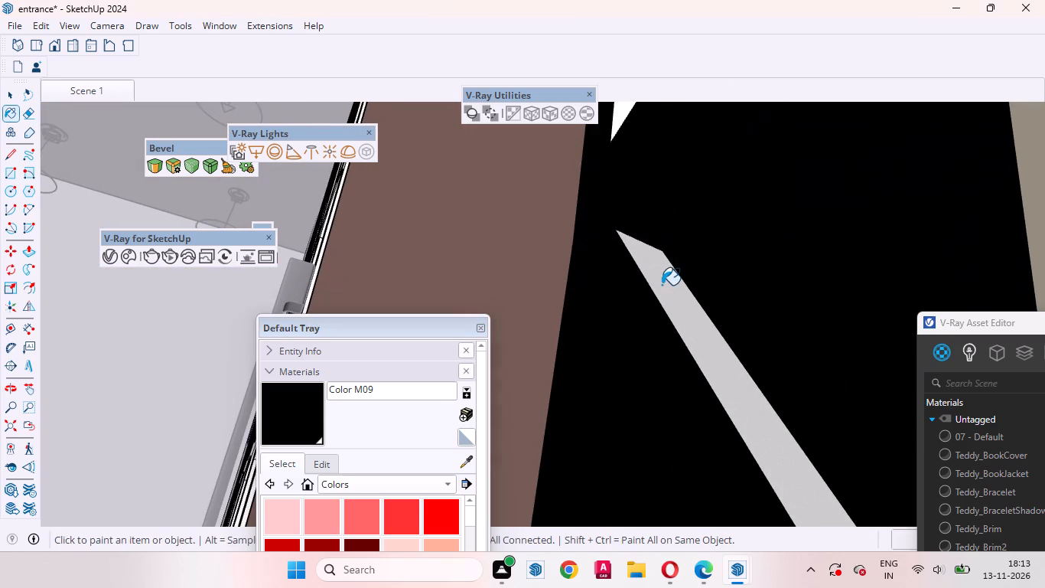
pyautogui.click(662, 285)
pyautogui.moveTo(759, 387); pyautogui.dragTo(831, 536, button='middle')
# Paint the following triangular opening's back face and surrounding side-face strips with Color M09.
pyautogui.scroll(-14, 824, 423)
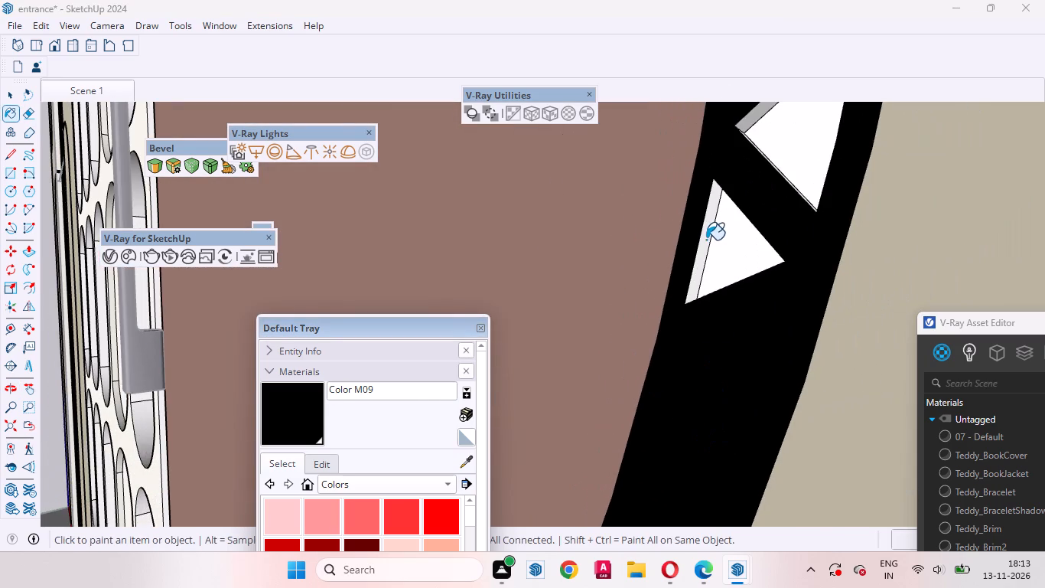
pyautogui.scroll(8, 706, 240)
pyautogui.click(757, 260)
pyautogui.scroll(6, 707, 243)
pyautogui.click(683, 250)
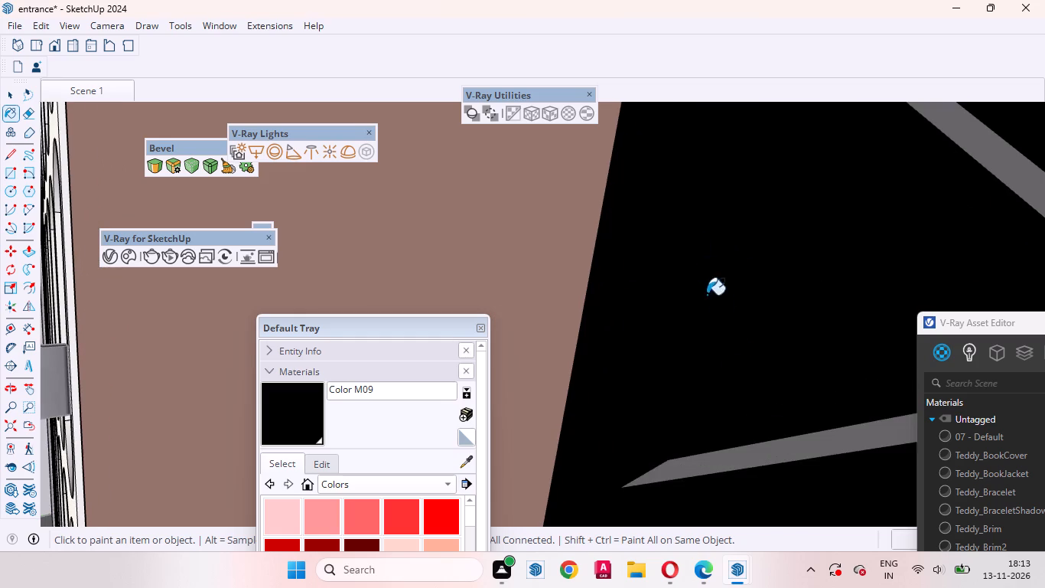
pyautogui.moveTo(718, 317); pyautogui.dragTo(807, 456, button='middle')
pyautogui.scroll(-2, 734, 328)
pyautogui.scroll(1, 734, 328)
pyautogui.scroll(-6, 734, 327)
pyautogui.scroll(3, 710, 338)
pyautogui.click(718, 377)
pyautogui.moveTo(760, 371); pyautogui.dragTo(762, 369, button='middle')
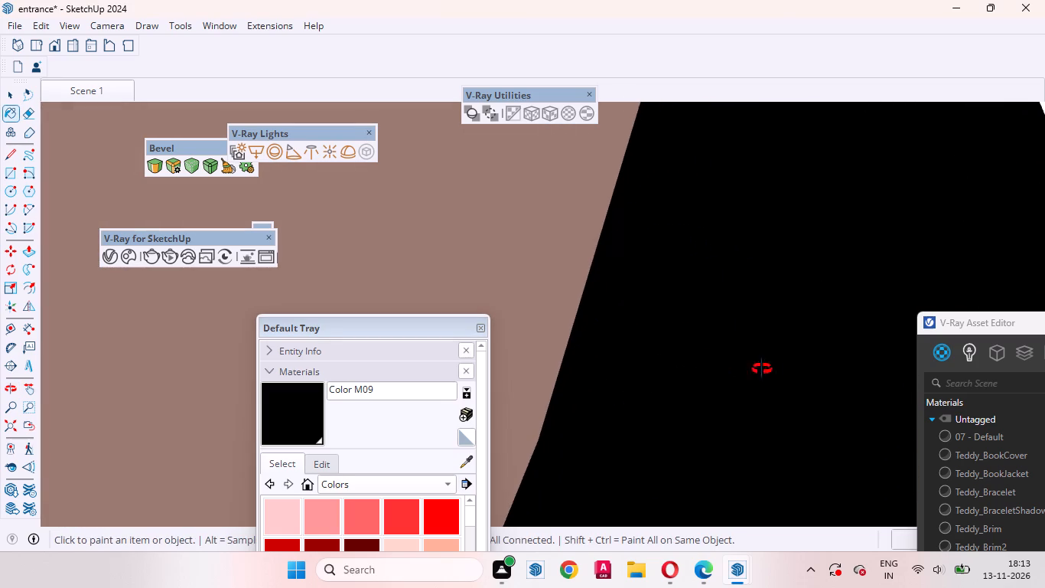
pyautogui.moveTo(762, 369); pyautogui.dragTo(910, 200, button='middle')
pyautogui.click(812, 231)
# Paint the next triangular opening up the inner trim with Color M09, covering its back face and surrounding side strips.
pyautogui.moveTo(832, 296); pyautogui.dragTo(665, 400, button='middle')
pyautogui.scroll(-8, 773, 387)
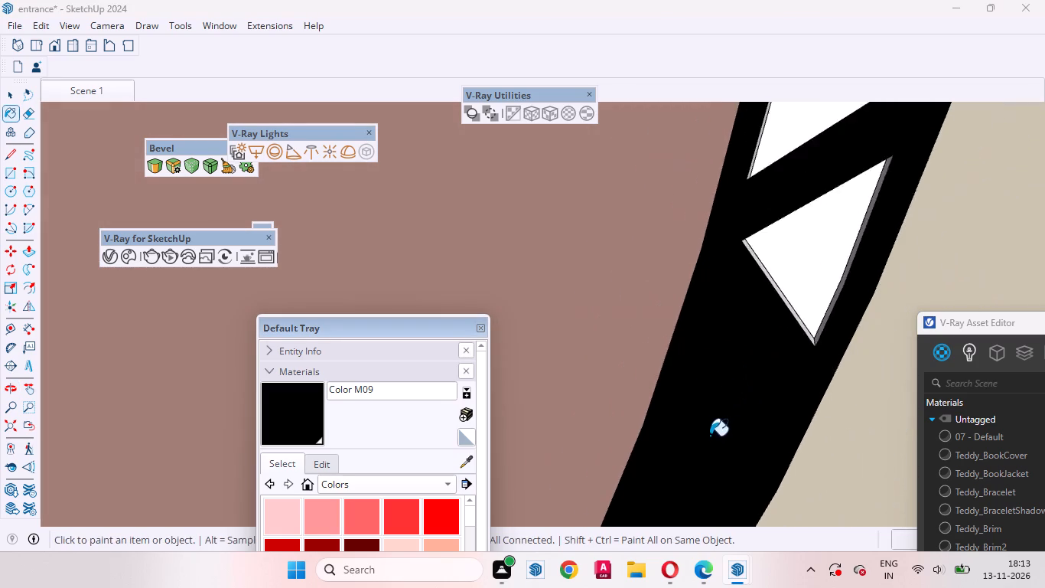
pyautogui.scroll(-6, 710, 436)
pyautogui.click(784, 318)
pyautogui.scroll(5, 770, 325)
pyautogui.moveTo(766, 351); pyautogui.dragTo(731, 216, button='middle')
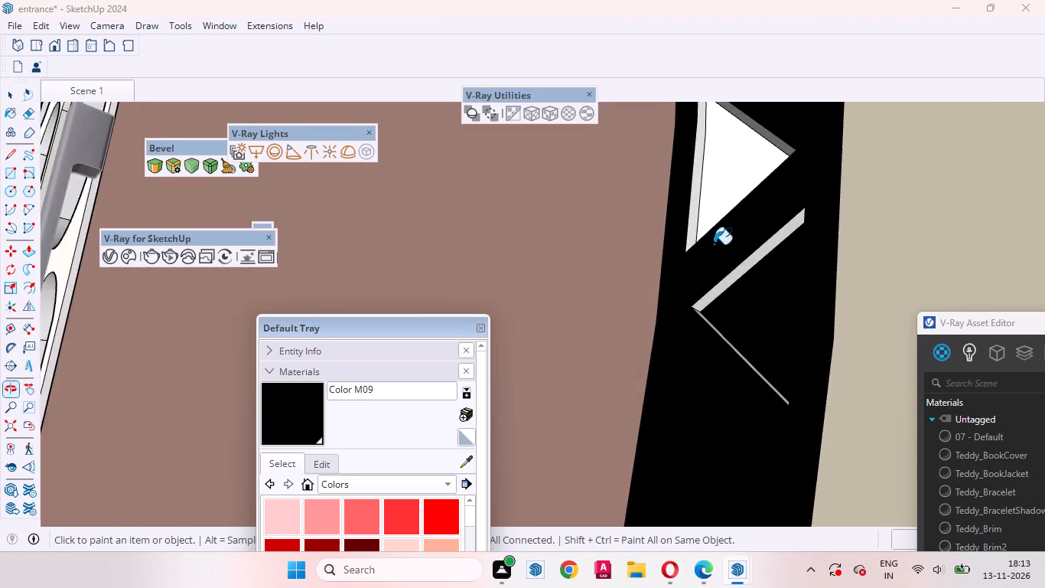
pyautogui.scroll(8, 718, 263)
pyautogui.click(711, 301)
pyautogui.moveTo(725, 395); pyautogui.dragTo(714, 499, button='middle')
pyautogui.click(724, 404)
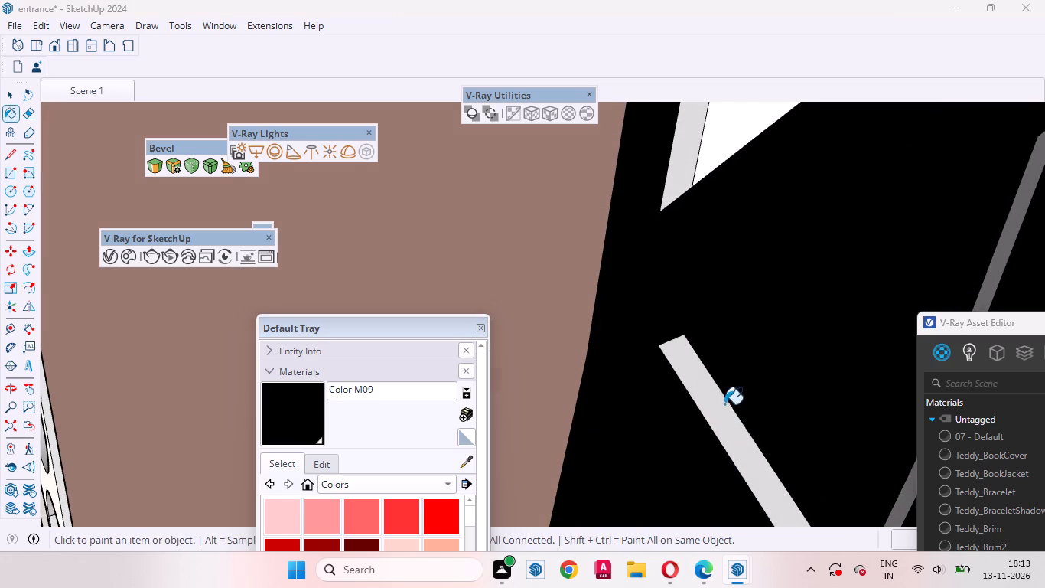
pyautogui.scroll(-7, 640, 341)
pyautogui.moveTo(746, 376); pyautogui.dragTo(949, 446, button='middle')
pyautogui.click(813, 333)
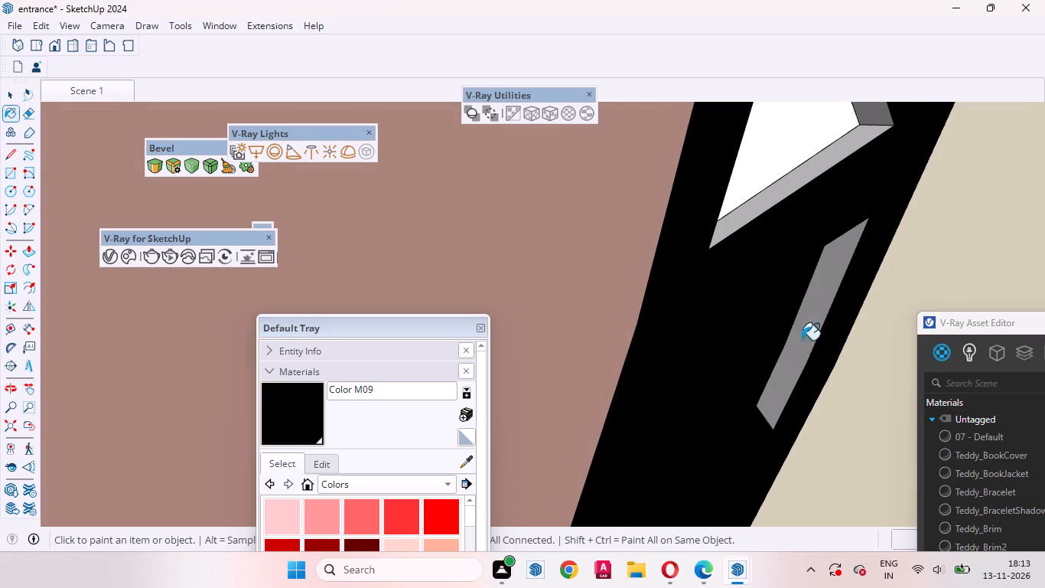
# Paint the adjacent triangular opening with Color M09, covering its back face, two outer-corner side faces and inner side face.
pyautogui.scroll(-5, 767, 497)
pyautogui.scroll(3, 806, 266)
pyautogui.click(762, 274)
pyautogui.click(819, 232)
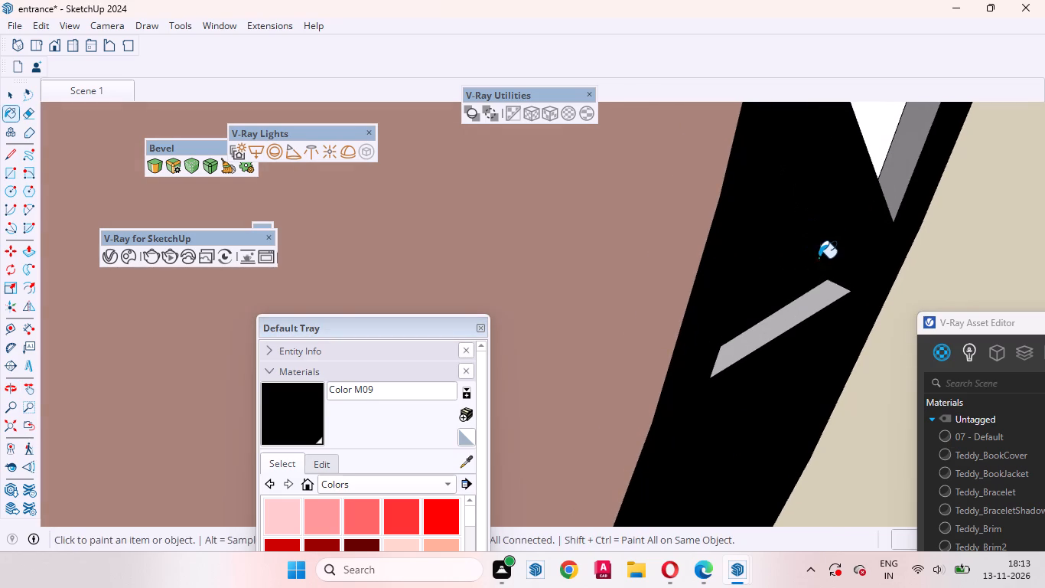
pyautogui.click(806, 316)
pyautogui.scroll(1, 789, 317)
pyautogui.moveTo(740, 322); pyautogui.dragTo(277, 204, button='middle')
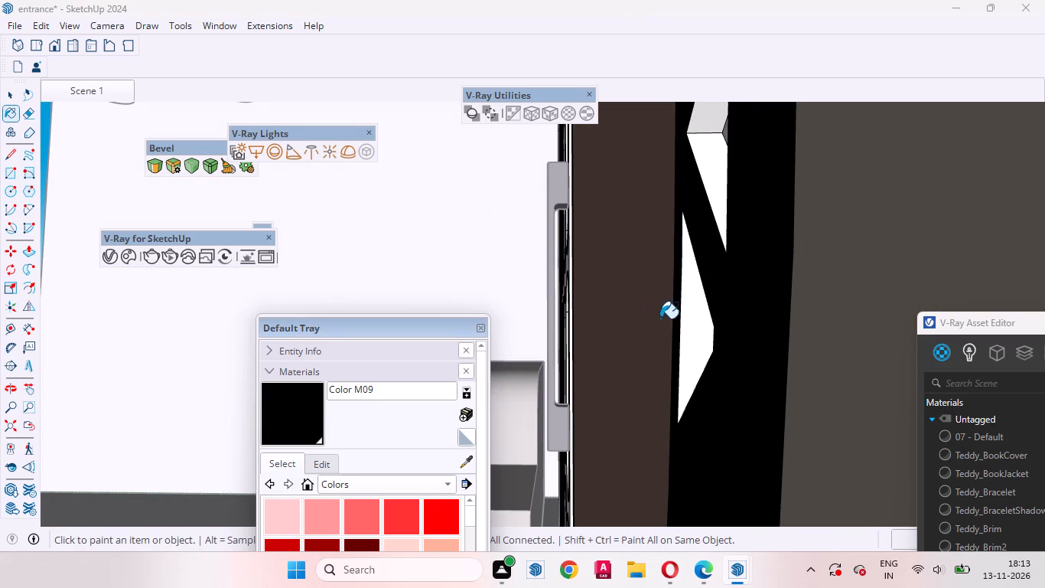
pyautogui.click(685, 315)
# Paint the following triangular opening with Color M09, covering its lower side face, back face and remaining side faces.
pyautogui.click(715, 161)
pyautogui.moveTo(708, 178); pyautogui.dragTo(952, 279, button='middle')
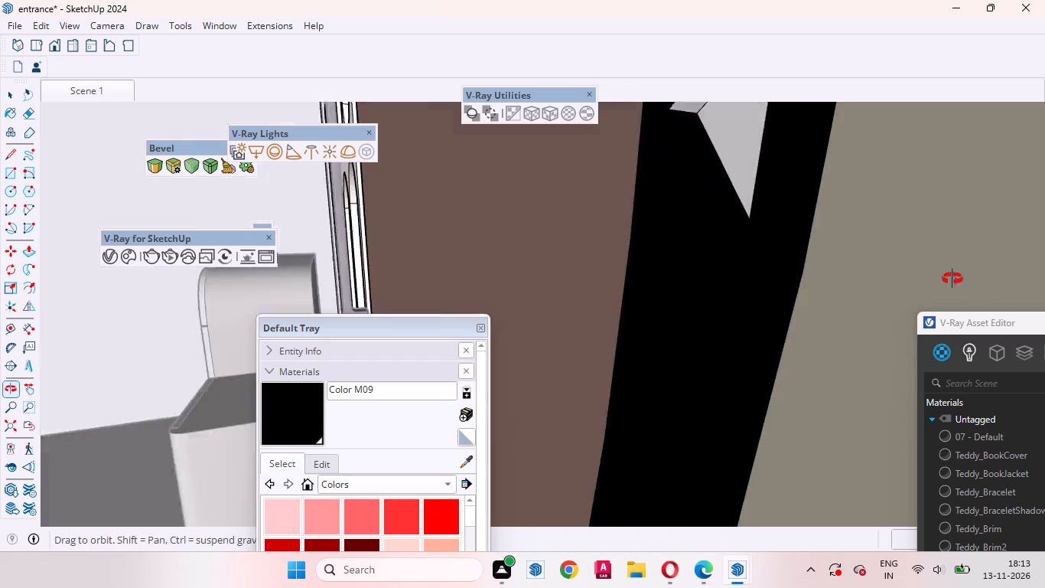
pyautogui.moveTo(952, 279); pyautogui.dragTo(980, 285, button='middle')
pyautogui.scroll(-10, 871, 305)
pyautogui.click(774, 209)
pyautogui.moveTo(773, 206); pyautogui.dragTo(760, 70, button='middle')
pyautogui.scroll(12, 783, 188)
pyautogui.click(758, 168)
pyautogui.moveTo(793, 199); pyautogui.dragTo(980, 298, button='middle')
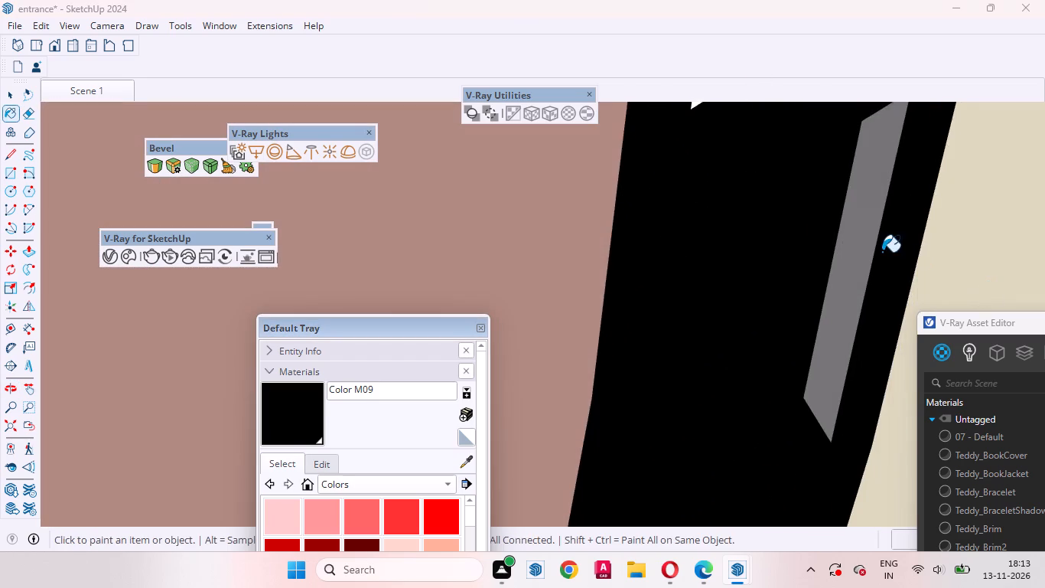
pyautogui.scroll(4, 882, 252)
pyautogui.click(859, 238)
pyautogui.scroll(-15, 831, 366)
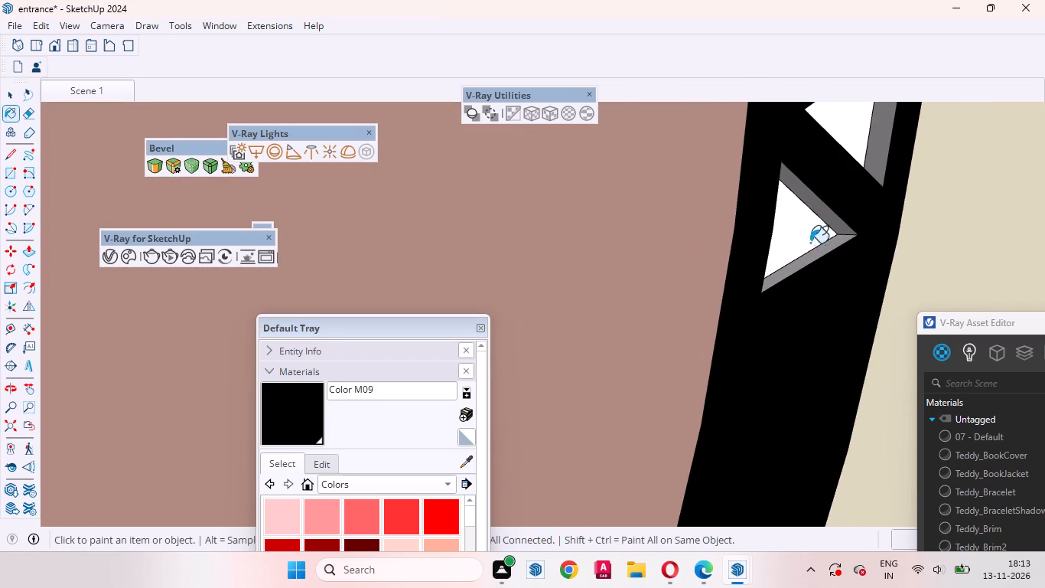
# Paint the next triangular opening with Color M09, covering its back face, both side faces at the outer corner and its inner side.
pyautogui.click(793, 241)
pyautogui.scroll(8, 802, 229)
pyautogui.click(839, 201)
pyautogui.click(850, 277)
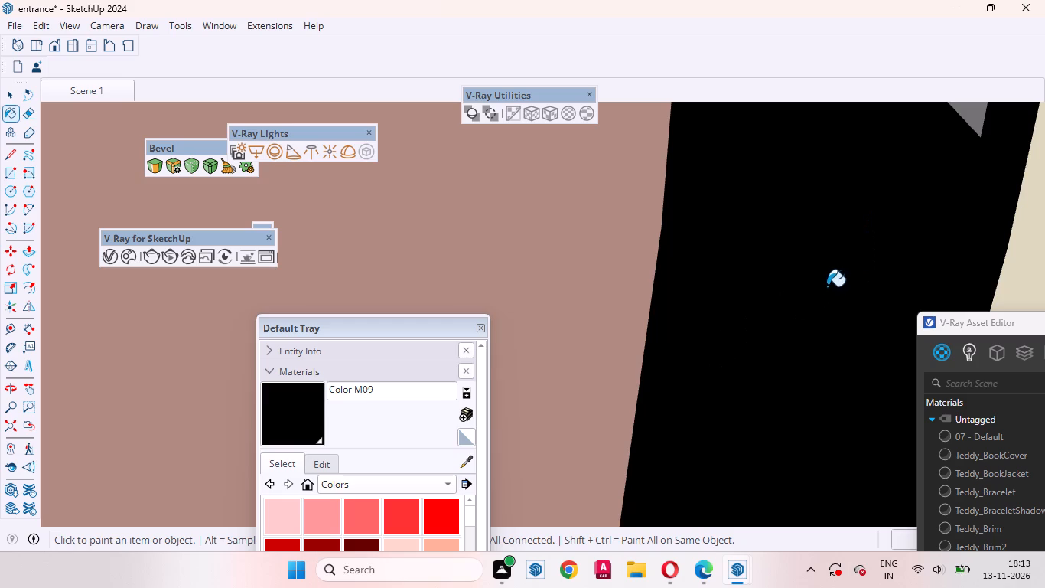
pyautogui.moveTo(823, 290); pyautogui.dragTo(383, 263, button='middle')
pyautogui.scroll(2, 646, 288)
pyautogui.click(871, 286)
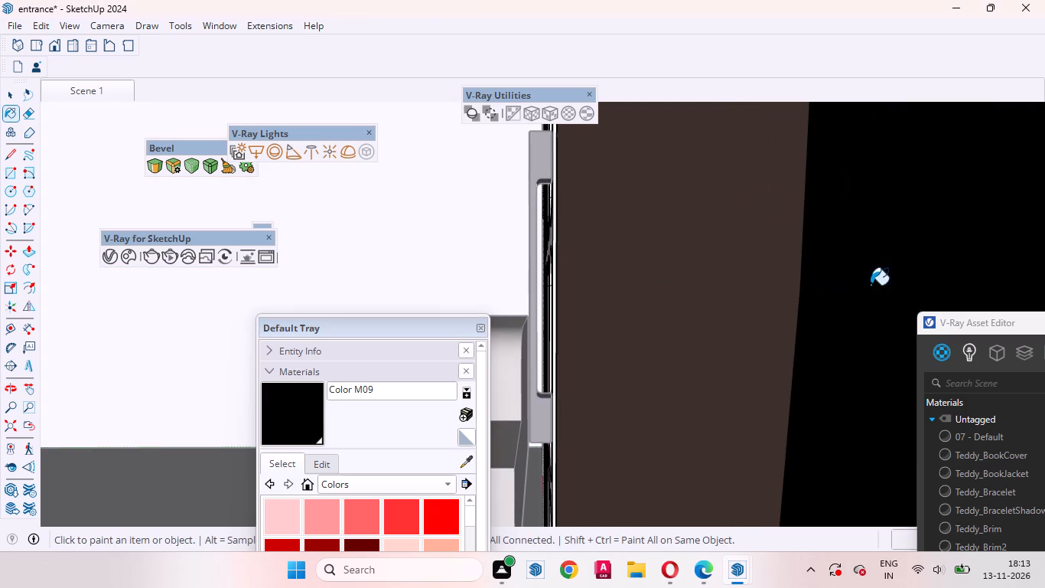
pyautogui.scroll(-13, 839, 318)
pyautogui.scroll(13, 718, 327)
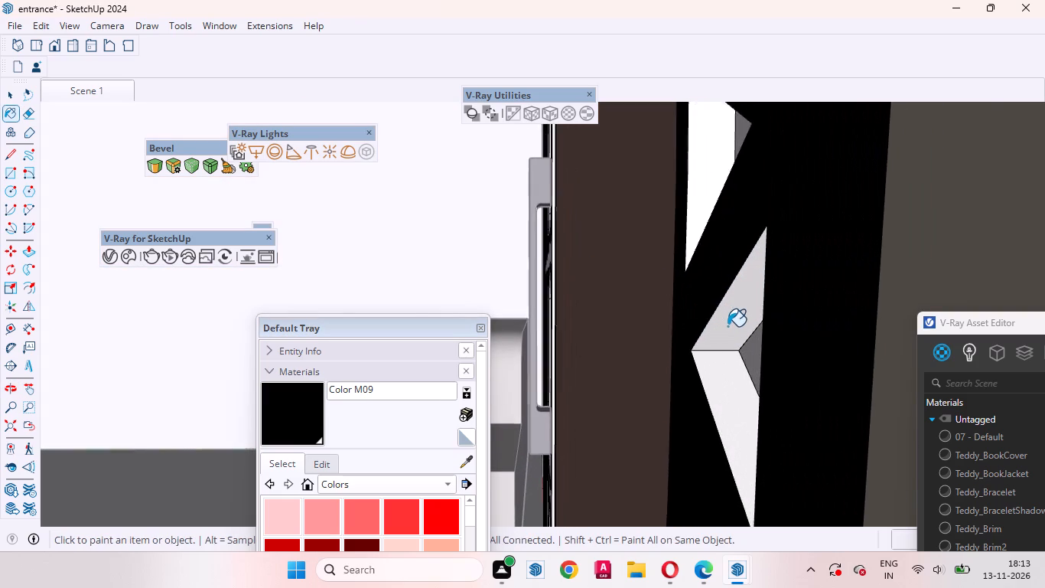
# Paint the next opening with Color M09, covering the two side faces at its inner corner, its back face and outer side strip.
pyautogui.scroll(3, 728, 326)
pyautogui.click(728, 322)
pyautogui.click(724, 400)
pyautogui.moveTo(726, 398); pyautogui.dragTo(1028, 392, button='middle')
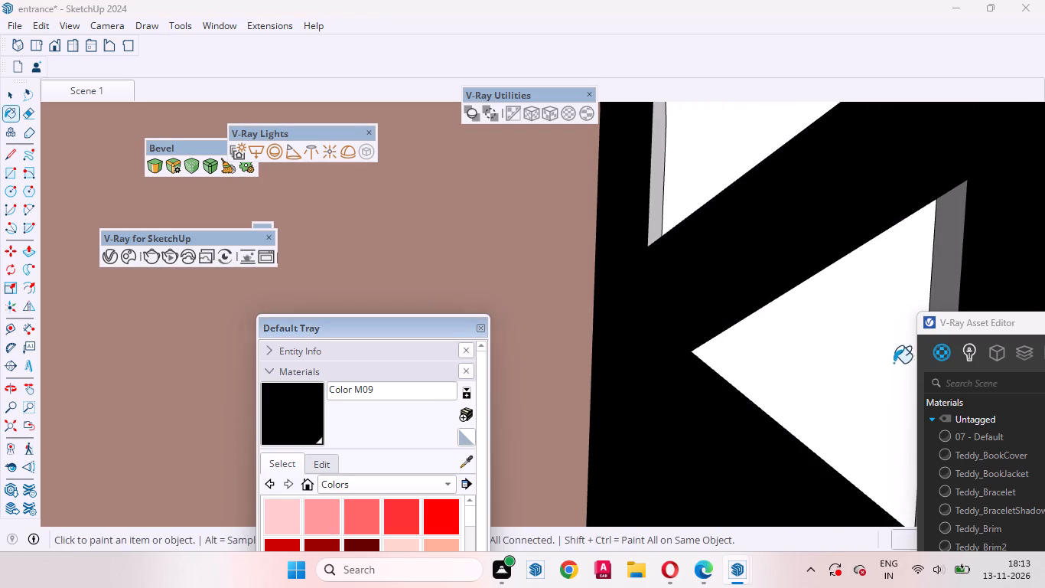
pyautogui.click(893, 363)
pyautogui.scroll(-4, 747, 381)
pyautogui.scroll(7, 938, 352)
pyautogui.click(870, 321)
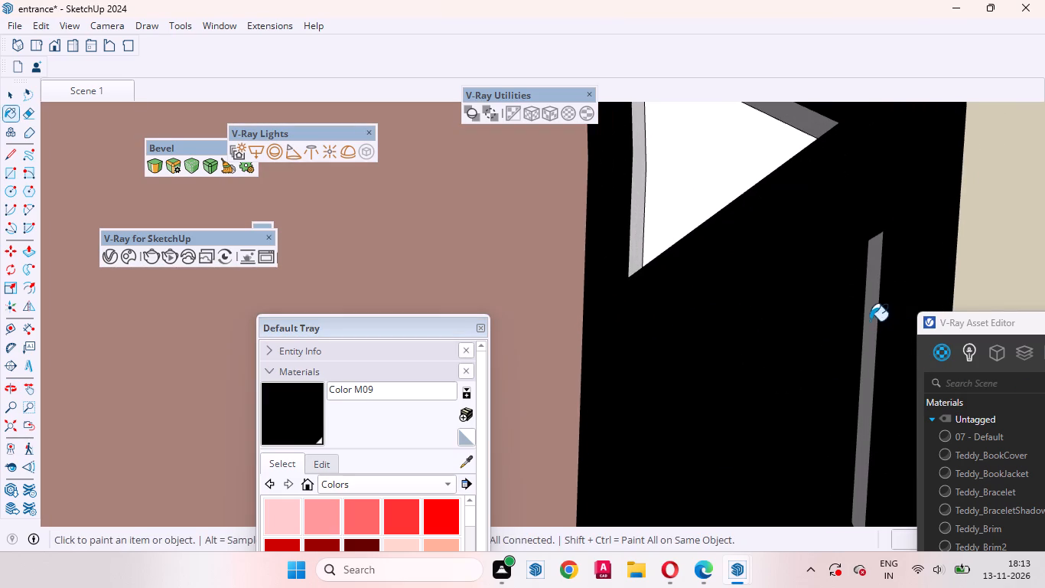
# Paint the following triangular opening with Color M09, covering its back face and its inner, lower and upper side strips.
pyautogui.scroll(-4, 873, 446)
pyautogui.scroll(3, 754, 180)
pyautogui.click(733, 237)
pyautogui.moveTo(714, 262); pyautogui.dragTo(628, 326, button='middle')
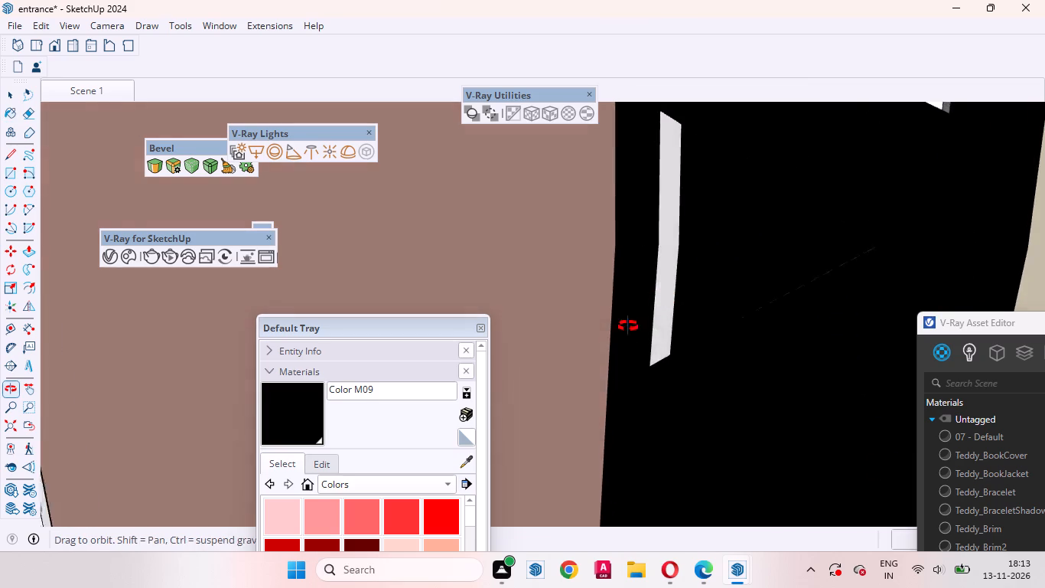
pyautogui.moveTo(628, 326); pyautogui.dragTo(617, 335, button='middle')
pyautogui.click(667, 220)
pyautogui.moveTo(796, 280); pyautogui.dragTo(995, 384, button='middle')
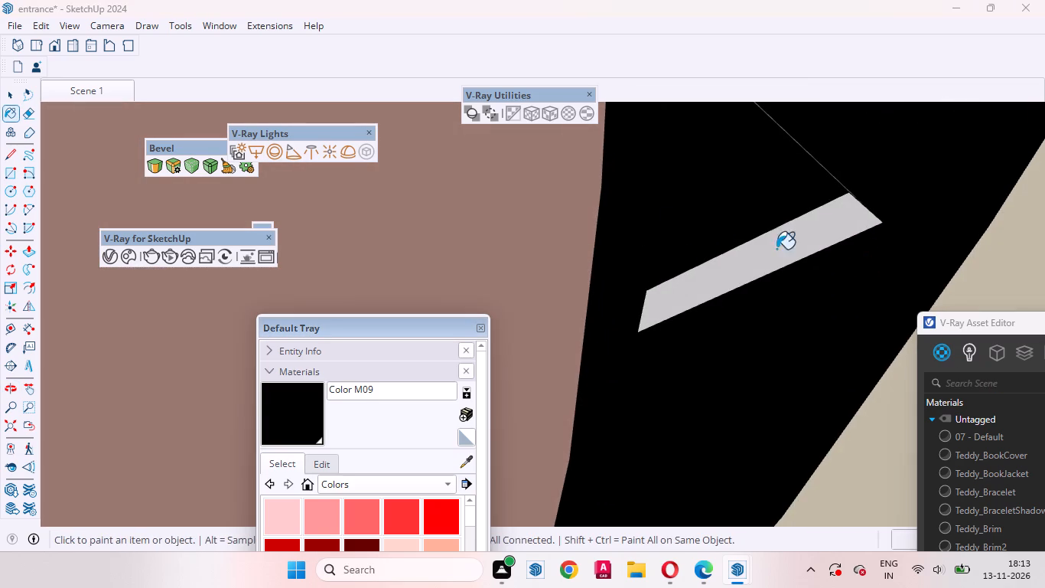
pyautogui.click(783, 241)
pyautogui.scroll(-3, 807, 352)
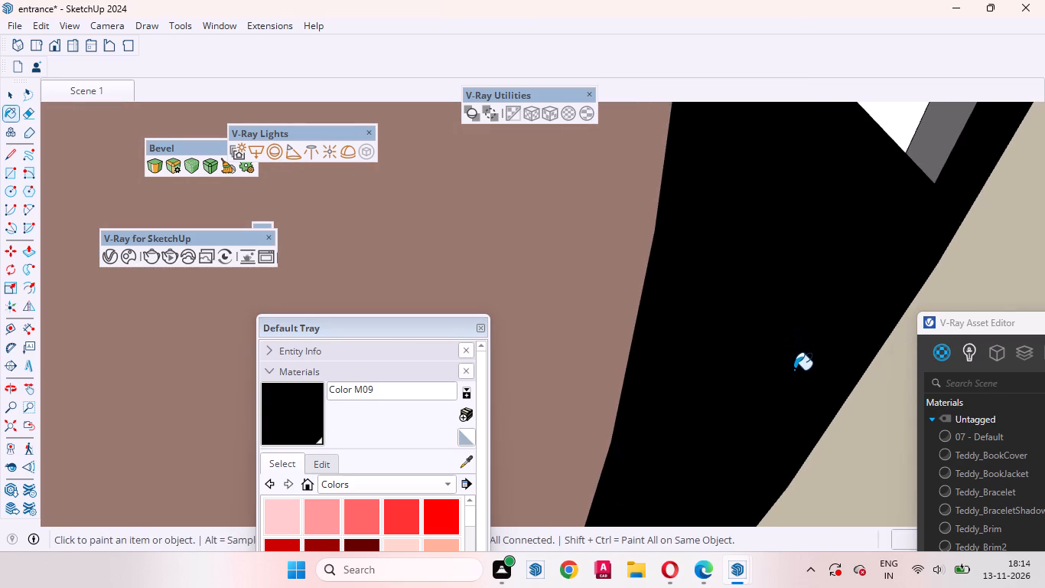
pyautogui.moveTo(793, 389); pyautogui.dragTo(837, 129, button='middle')
pyautogui.scroll(6, 771, 171)
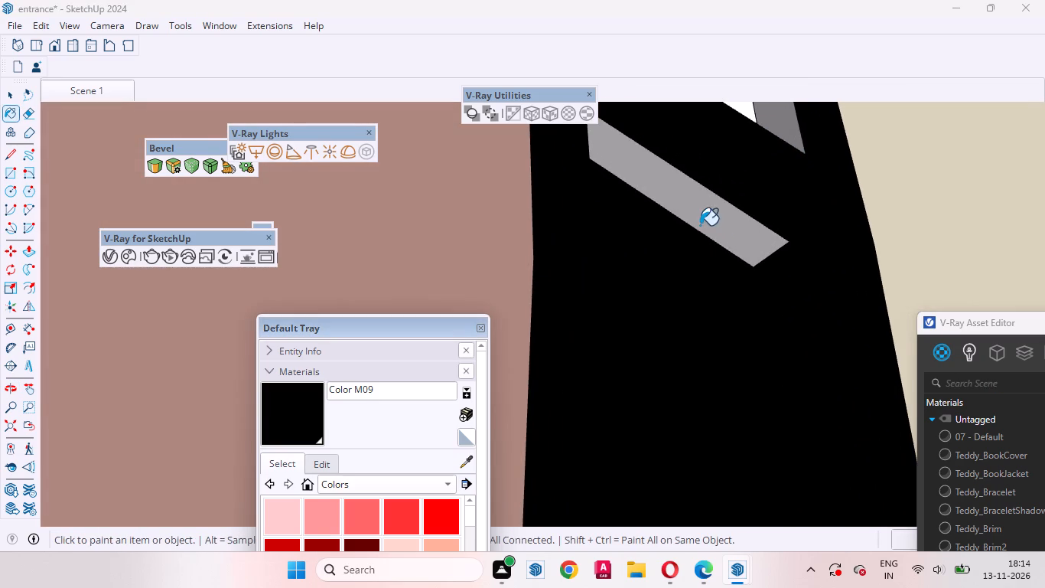
pyautogui.click(704, 217)
# Paint the next triangular opening's back face and grey outer side strip with Color M09.
pyautogui.scroll(-15, 786, 324)
pyautogui.click(744, 244)
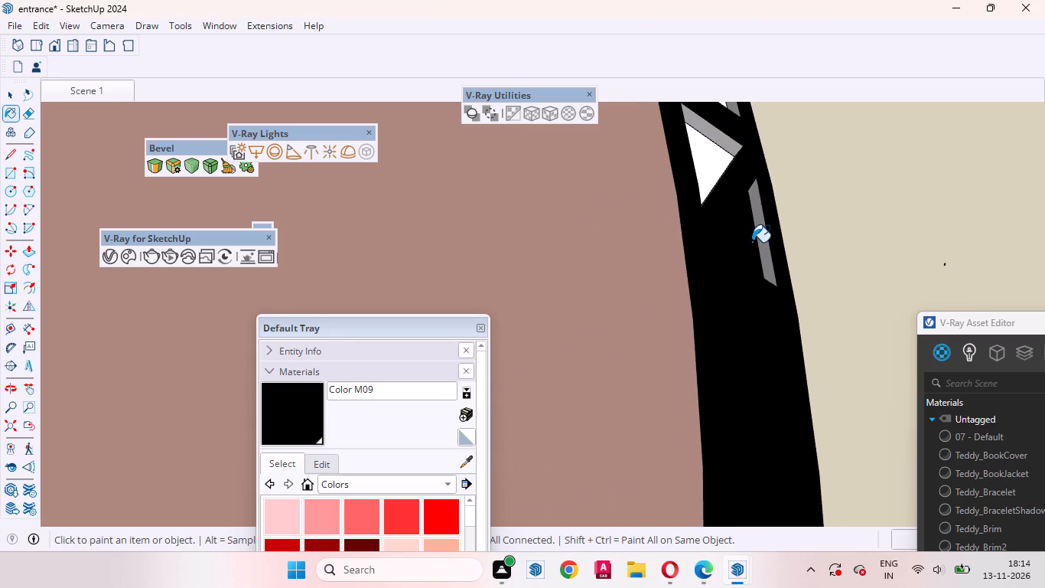
pyautogui.scroll(6, 753, 240)
pyautogui.click(766, 226)
pyautogui.scroll(-8, 796, 375)
pyautogui.scroll(4, 758, 234)
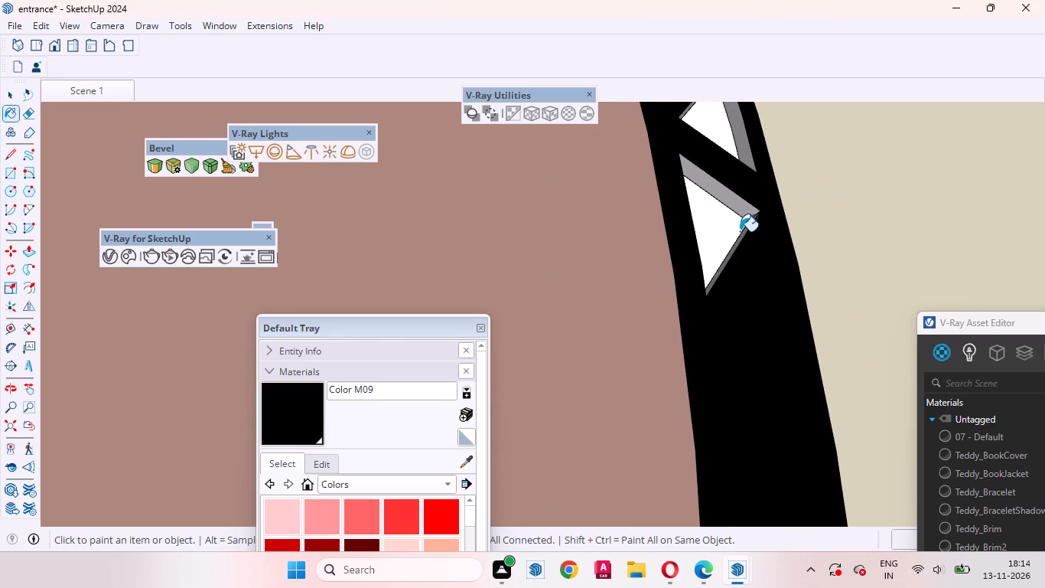
# Paint the adjacent triangular opening with Color M09, covering its back face, upper side face and lower outer side strip.
pyautogui.scroll(3, 740, 231)
pyautogui.click(710, 222)
pyautogui.scroll(7, 713, 198)
pyautogui.click(733, 180)
pyautogui.moveTo(764, 268); pyautogui.dragTo(741, 316, button='middle')
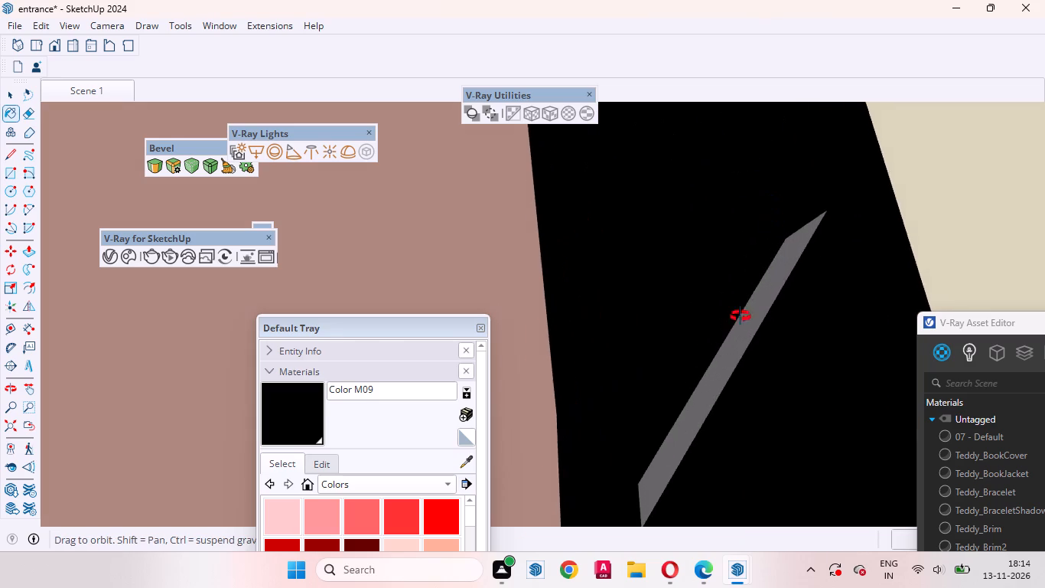
pyautogui.moveTo(741, 316); pyautogui.dragTo(520, 382, button='middle')
pyautogui.scroll(3, 601, 334)
pyautogui.click(607, 305)
# Paint the leftover white side faces around these last two triangular openings with Color M09.
pyautogui.scroll(-8, 728, 276)
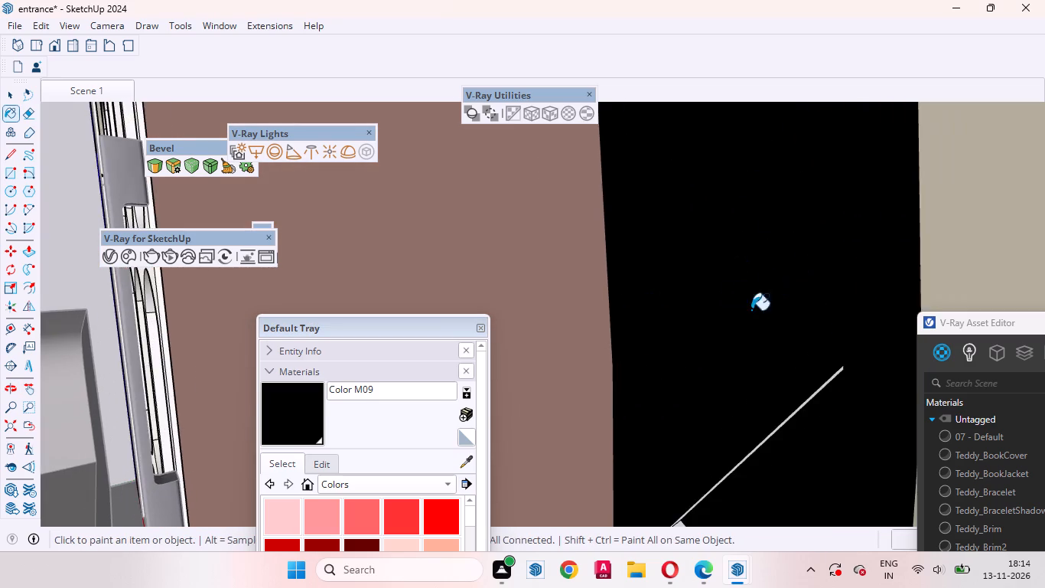
pyautogui.scroll(-1, 751, 310)
pyautogui.scroll(8, 753, 396)
pyautogui.moveTo(770, 420); pyautogui.dragTo(640, 358, button='middle')
pyautogui.click(704, 390)
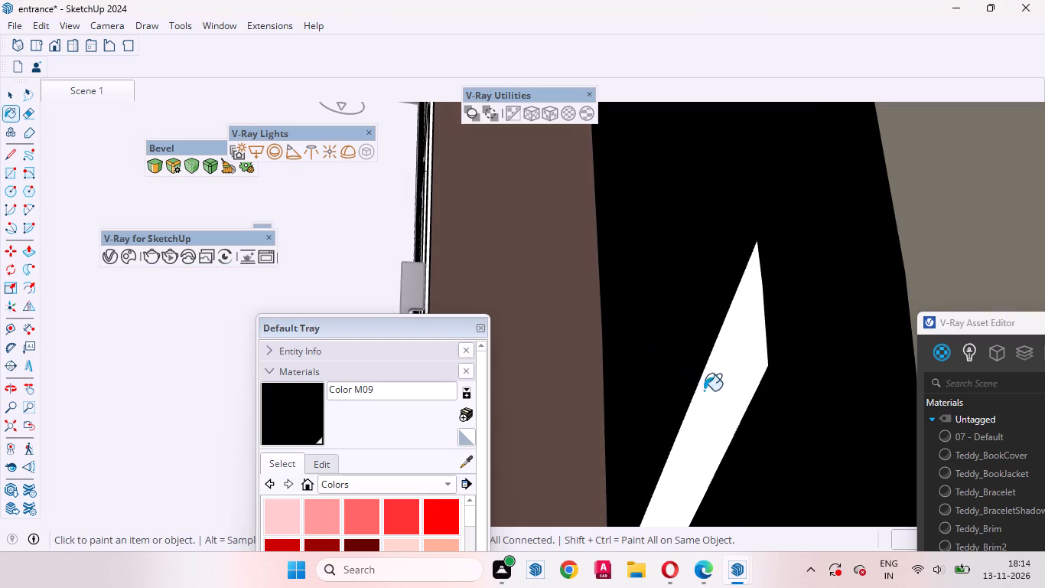
pyautogui.scroll(-7, 871, 278)
pyautogui.scroll(3, 774, 434)
pyautogui.click(727, 479)
# Continue along the trim's curve, painting a triangular opening's back face, inner side face and grey outer side strip with Color M09.
pyautogui.moveTo(877, 407); pyautogui.dragTo(956, 536, button='middle')
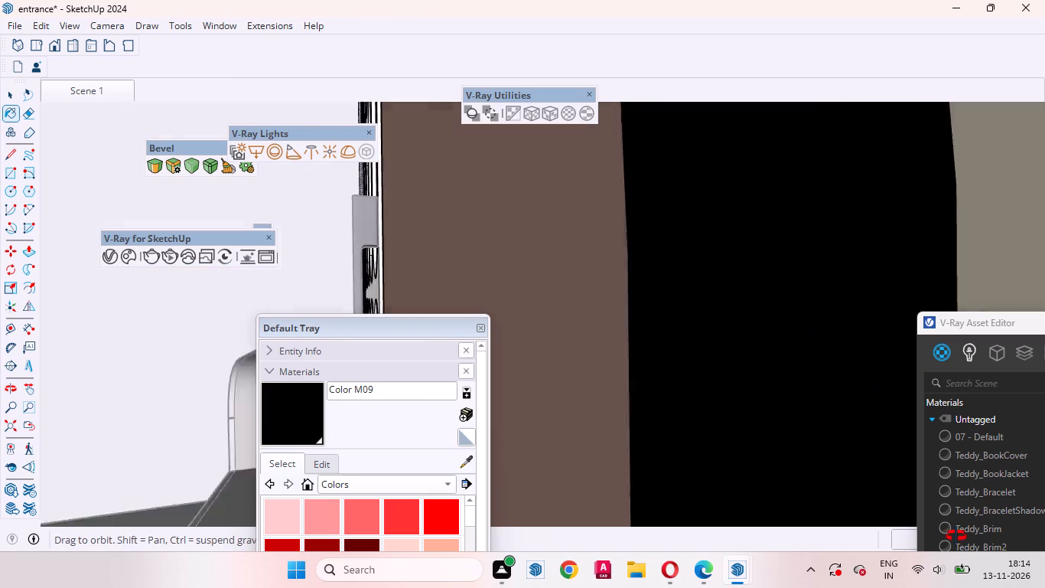
pyautogui.moveTo(956, 536); pyautogui.dragTo(957, 540, button='middle')
pyautogui.scroll(-13, 667, 332)
pyautogui.moveTo(761, 407); pyautogui.dragTo(860, 536, button='middle')
pyautogui.scroll(-4, 672, 349)
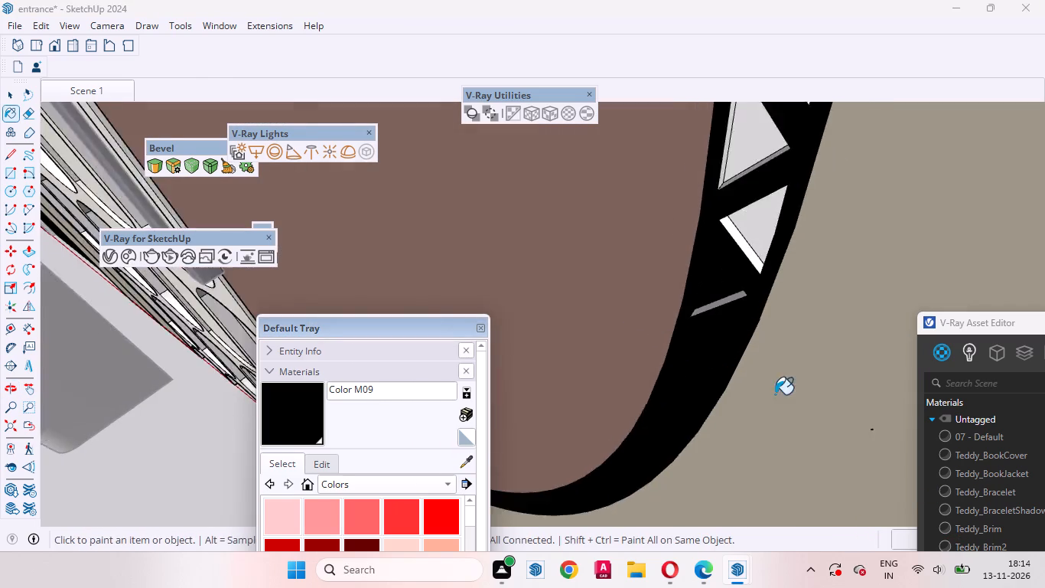
pyautogui.scroll(4, 775, 388)
pyautogui.moveTo(796, 378); pyautogui.dragTo(925, 550, button='middle')
pyautogui.scroll(8, 637, 92)
pyautogui.scroll(-4, 715, 377)
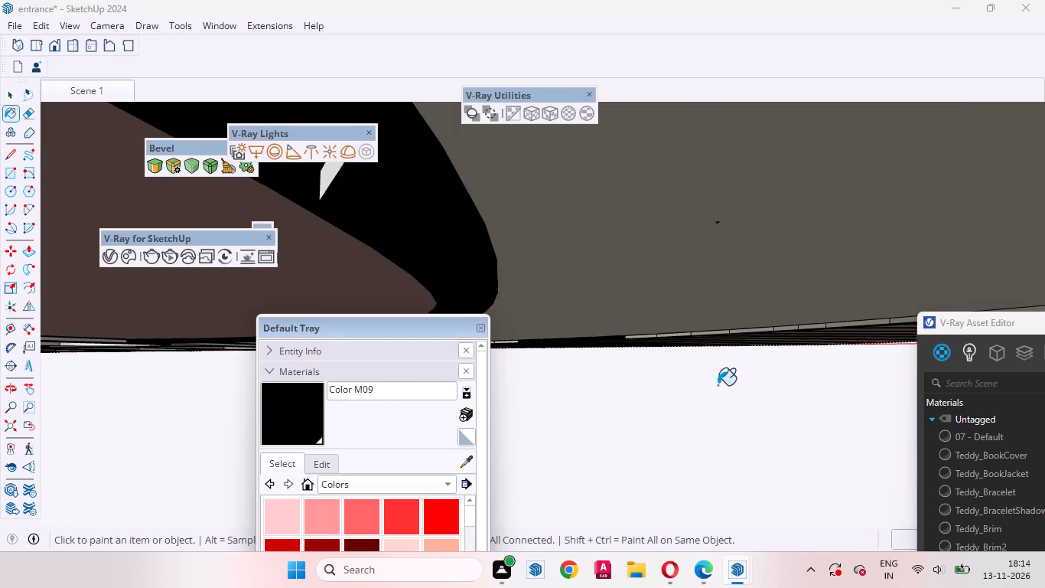
pyautogui.scroll(-4, 783, 340)
pyautogui.scroll(4, 610, 282)
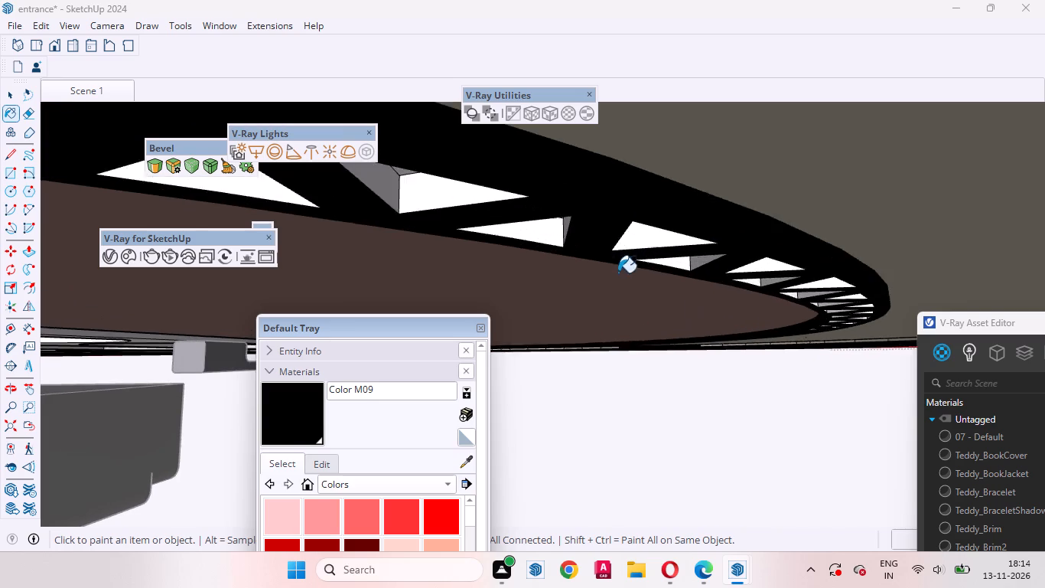
pyautogui.scroll(7, 618, 273)
pyautogui.click(656, 228)
pyautogui.moveTo(713, 269); pyautogui.dragTo(618, 49, button='middle')
pyautogui.scroll(3, 703, 260)
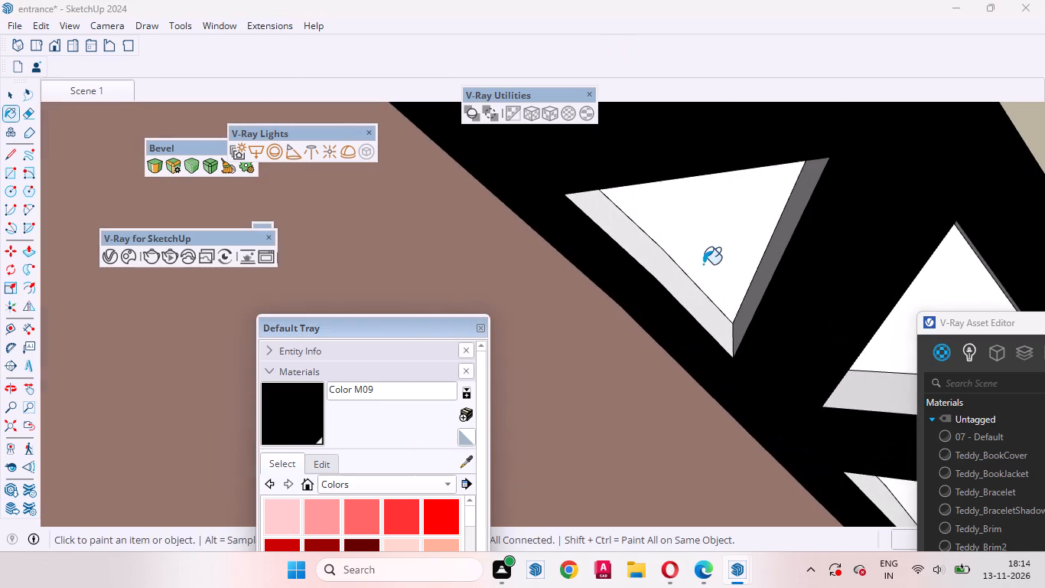
pyautogui.click(736, 224)
pyautogui.click(684, 286)
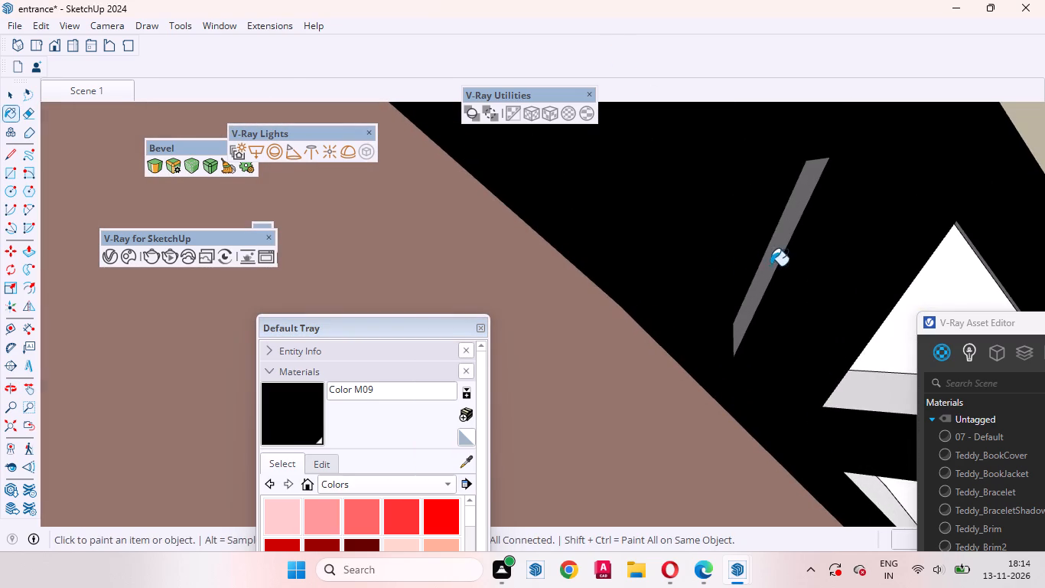
pyautogui.click(771, 265)
# Paint the next triangular opening on the curve with Color M09, covering its back face and its white and grey side strips.
pyautogui.scroll(-9, 689, 256)
pyautogui.scroll(3, 842, 309)
pyautogui.click(767, 289)
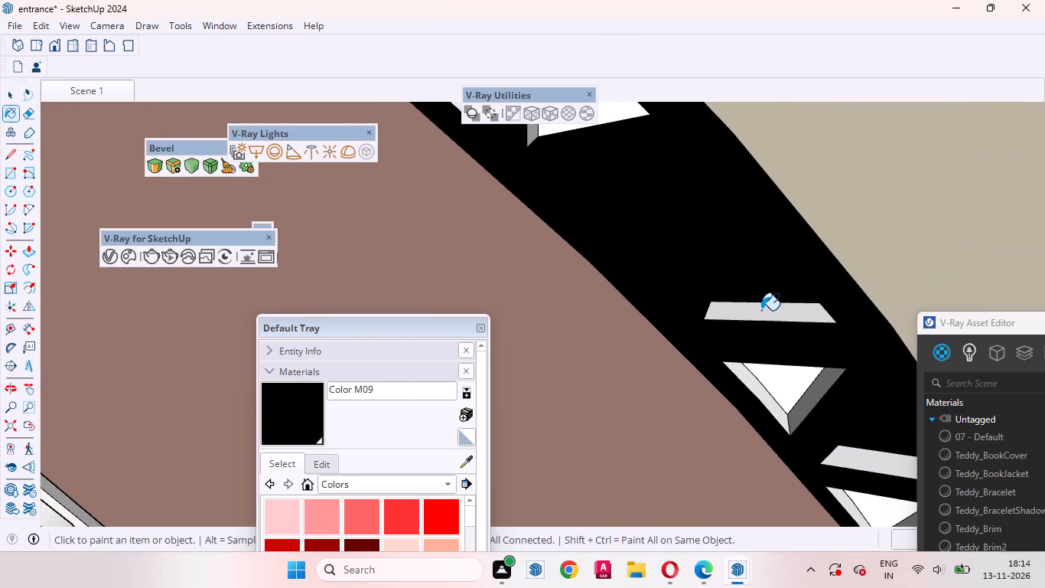
pyautogui.moveTo(751, 251); pyautogui.dragTo(628, 135, button='middle')
pyautogui.scroll(7, 779, 311)
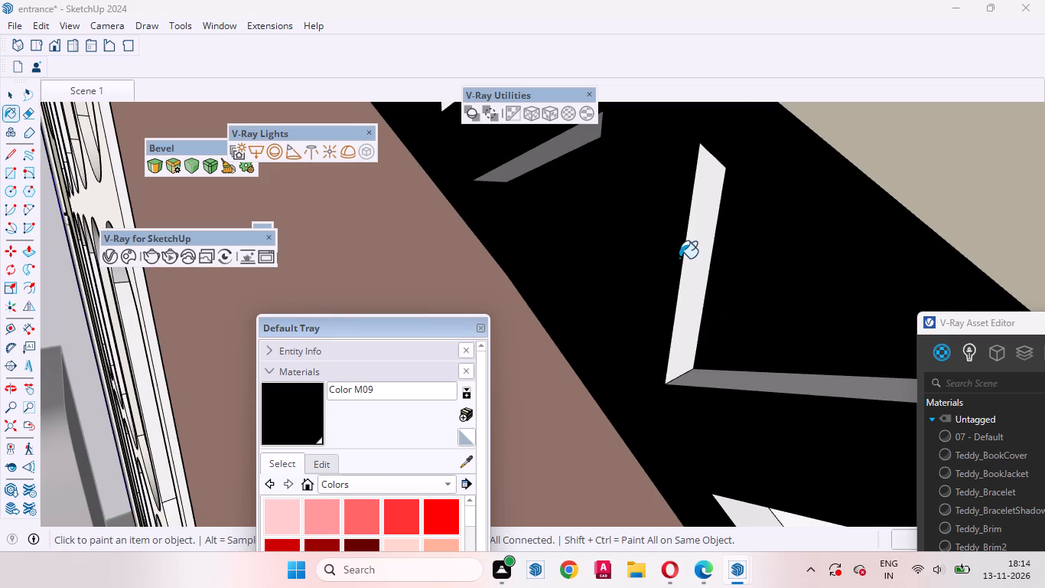
pyautogui.click(690, 236)
pyautogui.moveTo(744, 348); pyautogui.dragTo(946, 137, button='middle')
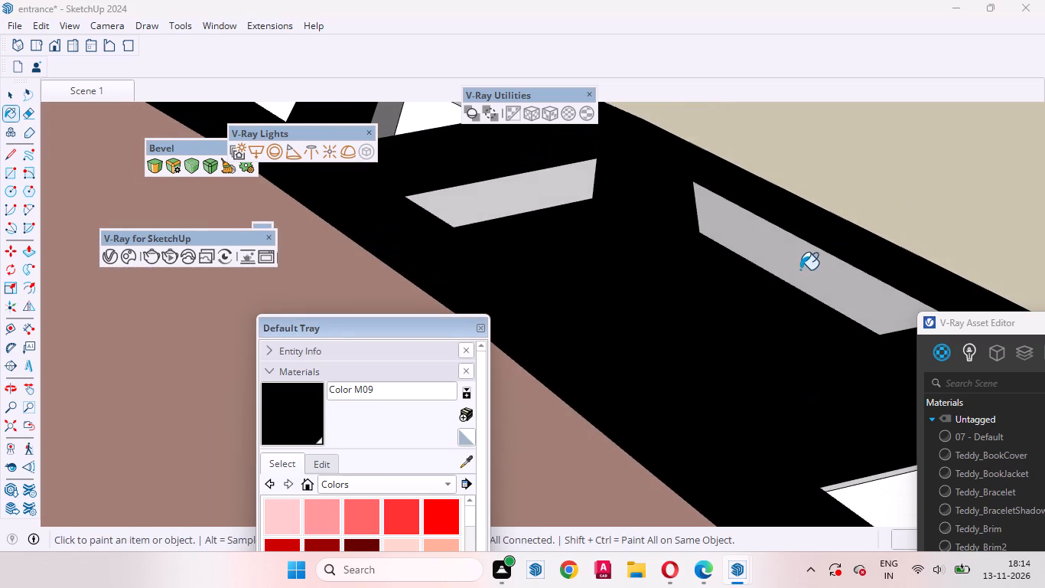
pyautogui.click(800, 269)
# Paint the leftover grey side strips around the last two triangular openings on the door trim with Color M09.
pyautogui.scroll(-9, 708, 269)
pyautogui.scroll(6, 772, 375)
pyautogui.click(846, 392)
pyautogui.moveTo(874, 375); pyautogui.dragTo(695, 296, button='middle')
pyautogui.click(756, 243)
pyautogui.moveTo(828, 230); pyautogui.dragTo(1019, 321, button='middle')
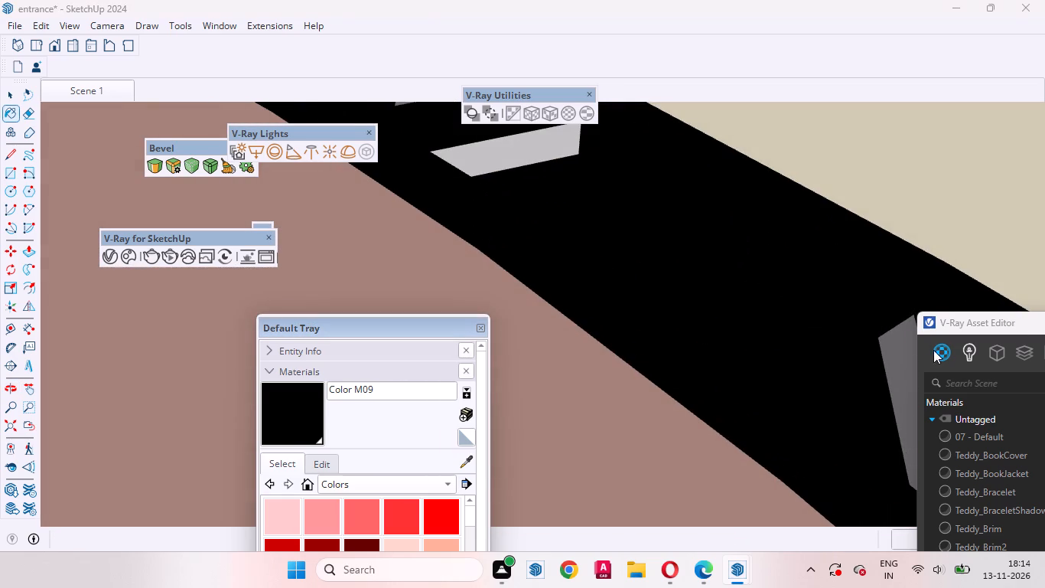
pyautogui.click(897, 351)
pyautogui.scroll(-12, 718, 395)
pyautogui.scroll(2, 815, 385)
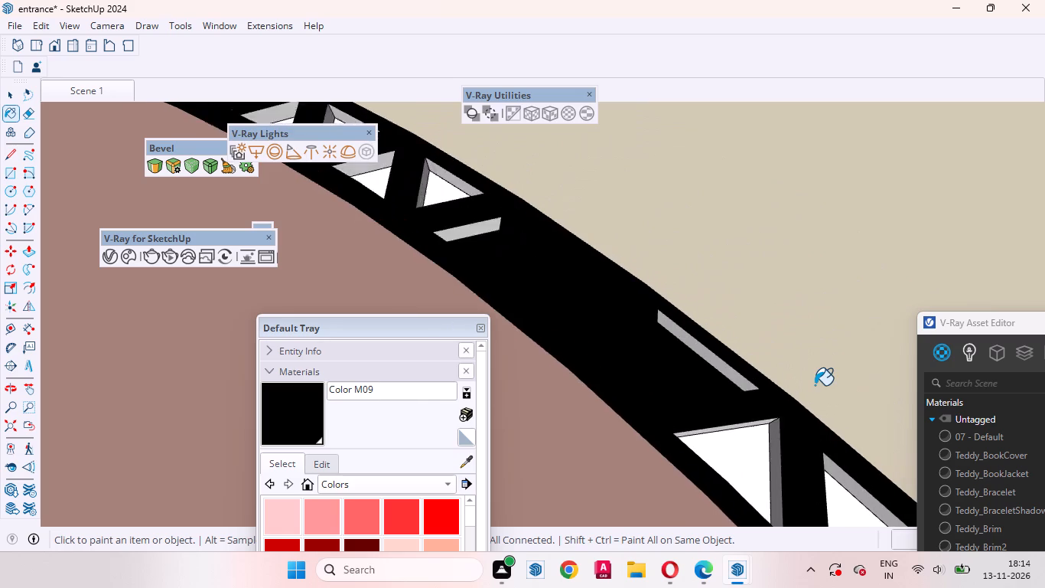
pyautogui.scroll(6, 815, 385)
pyautogui.click(708, 356)
# Paint the next triangular opening's back face, white upper side face and grey outer side face with Color M09.
pyautogui.moveTo(719, 447); pyautogui.dragTo(723, 302, button='middle')
pyautogui.scroll(1, 720, 406)
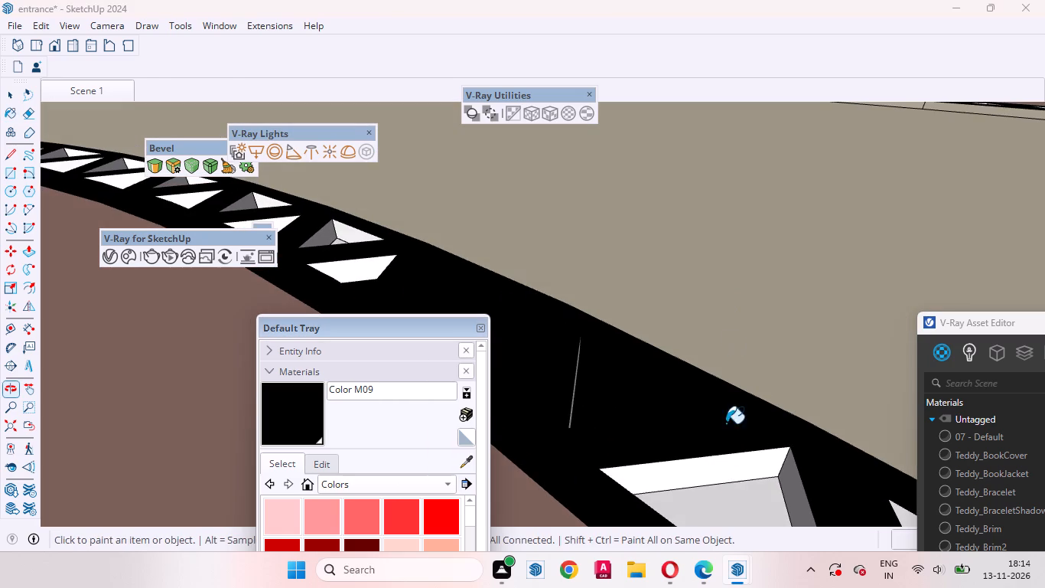
pyautogui.click(728, 503)
pyautogui.click(754, 472)
pyautogui.click(788, 483)
# Paint the white side faces still showing on the inner-curve side of the finished openings with Color M09.
pyautogui.moveTo(817, 345); pyautogui.dragTo(791, 459, button='middle')
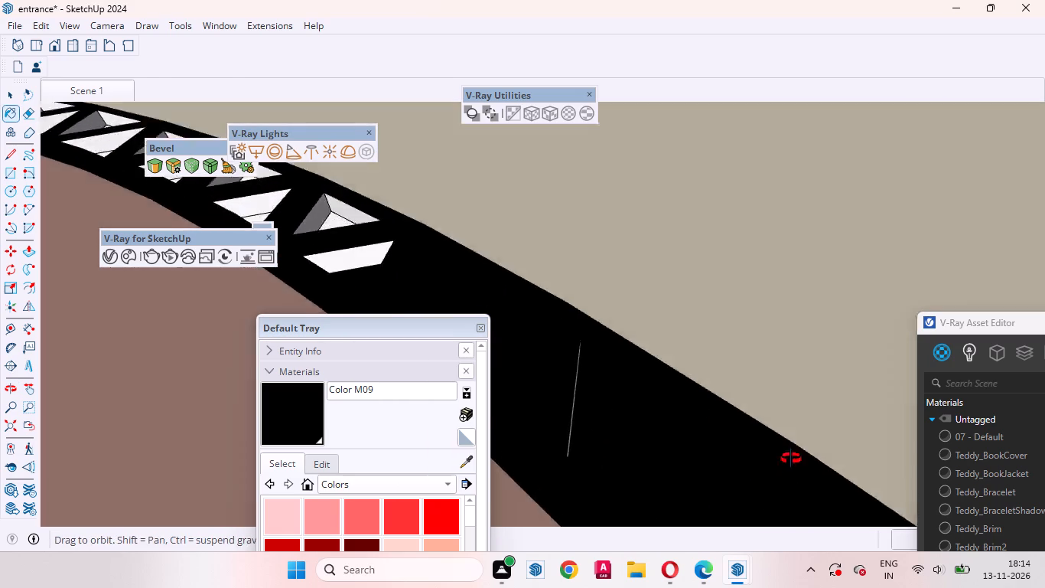
pyautogui.moveTo(791, 459); pyautogui.dragTo(413, 569, button='middle')
pyautogui.scroll(-9, 689, 367)
pyautogui.scroll(10, 765, 469)
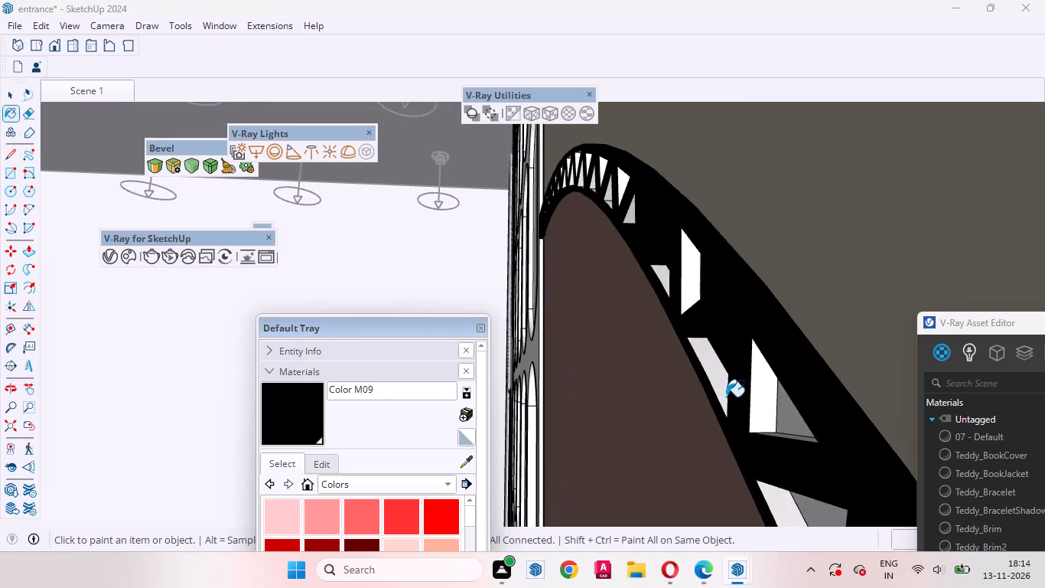
pyautogui.scroll(7, 726, 397)
pyautogui.click(776, 398)
pyautogui.click(846, 420)
pyautogui.click(664, 287)
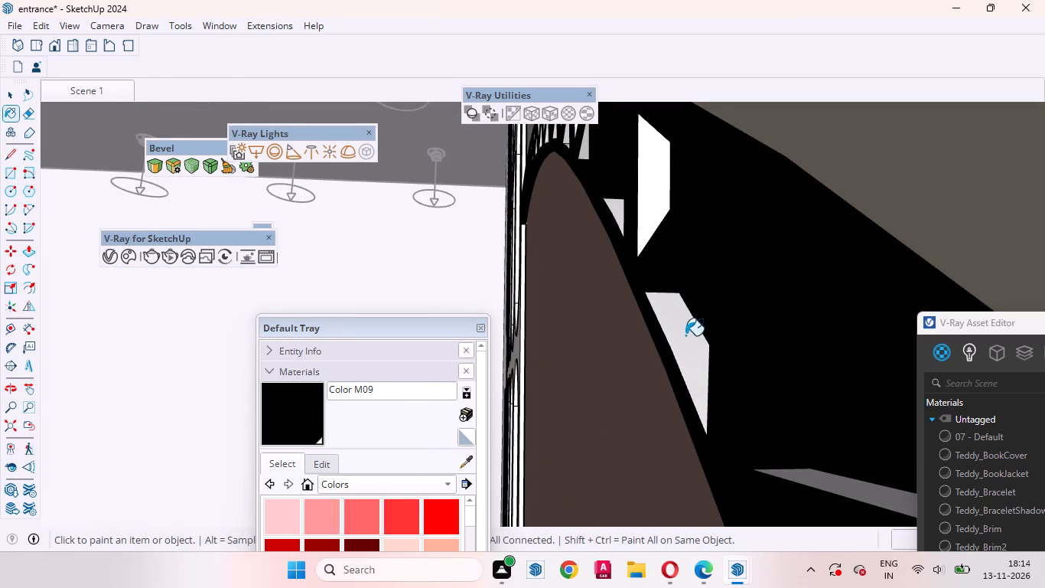
pyautogui.click(685, 335)
pyautogui.click(664, 198)
pyautogui.scroll(6, 627, 197)
pyautogui.click(614, 215)
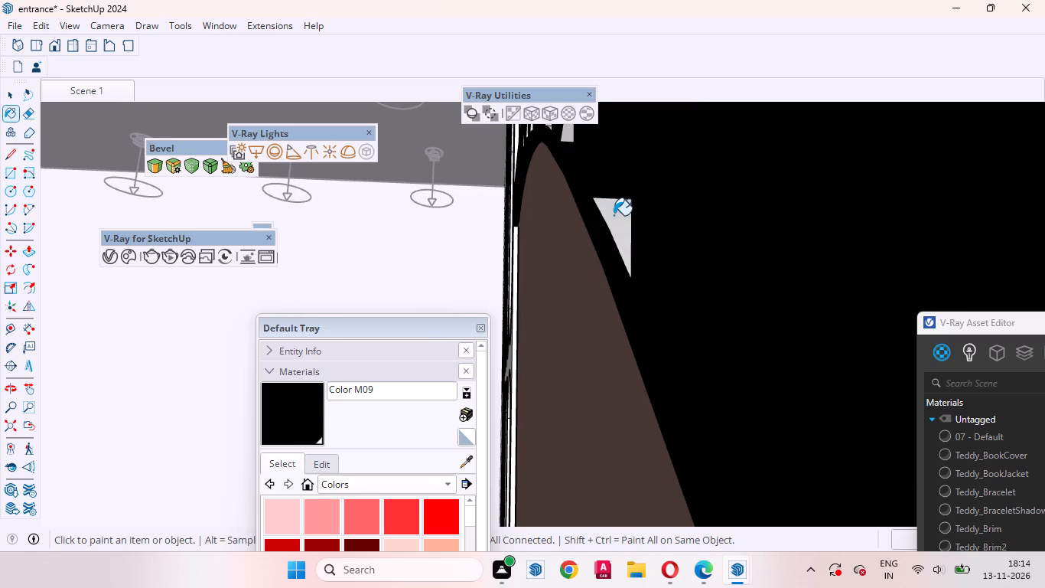
# Paint the next pair of triangular openings along the curve with Color M09, covering the grey back face and white upper strip.
pyautogui.scroll(-1, 711, 211)
pyautogui.scroll(1, 711, 211)
pyautogui.scroll(-20, 711, 211)
pyautogui.scroll(4, 796, 340)
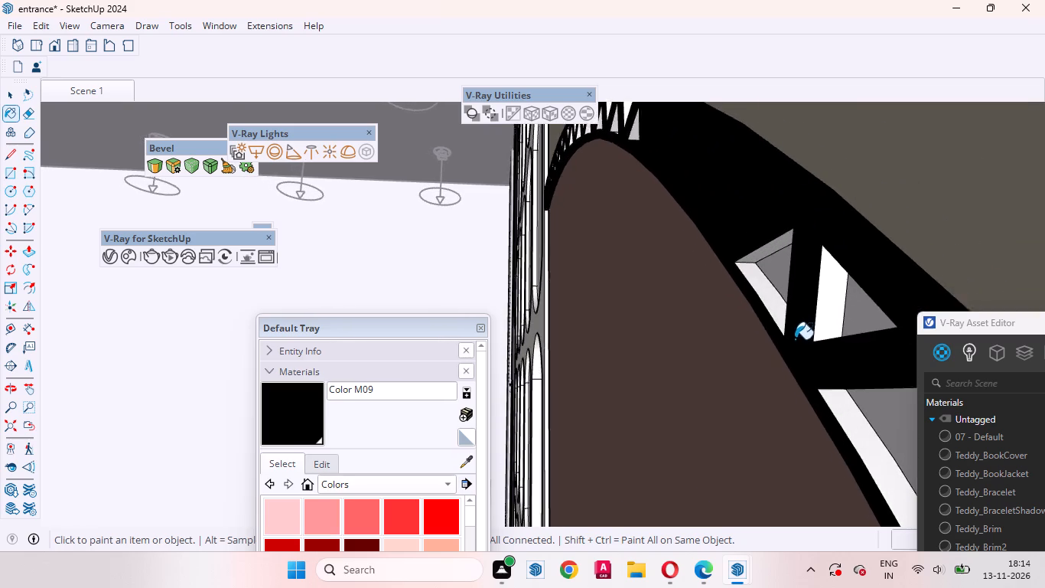
pyautogui.scroll(2, 795, 339)
pyautogui.moveTo(773, 332); pyautogui.dragTo(914, 255, button='middle')
pyautogui.click(755, 322)
pyautogui.scroll(8, 724, 206)
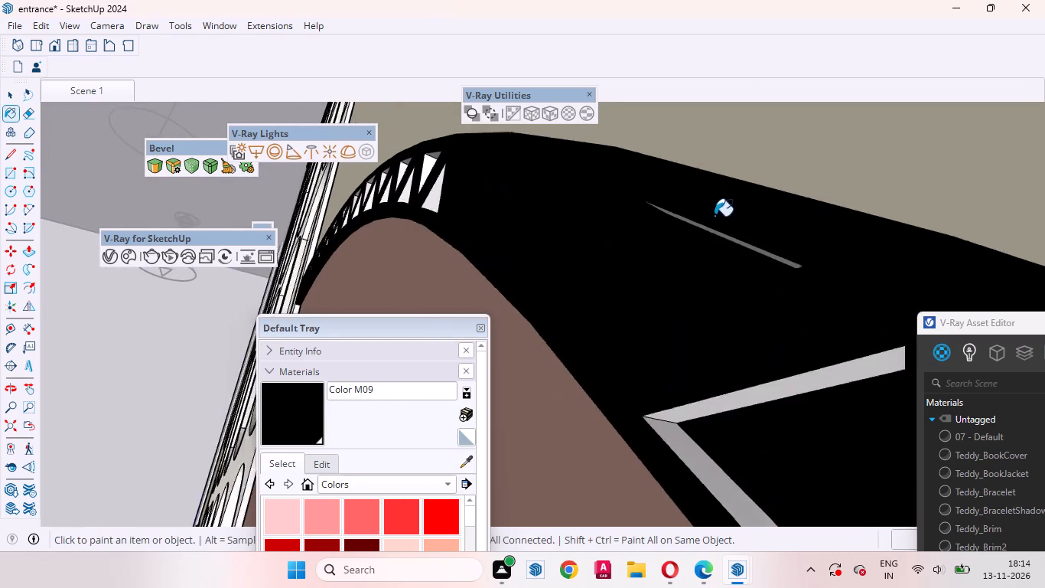
pyautogui.scroll(1, 715, 216)
pyautogui.moveTo(724, 232); pyautogui.dragTo(806, 126, button='middle')
pyautogui.click(718, 293)
pyautogui.scroll(-7, 699, 274)
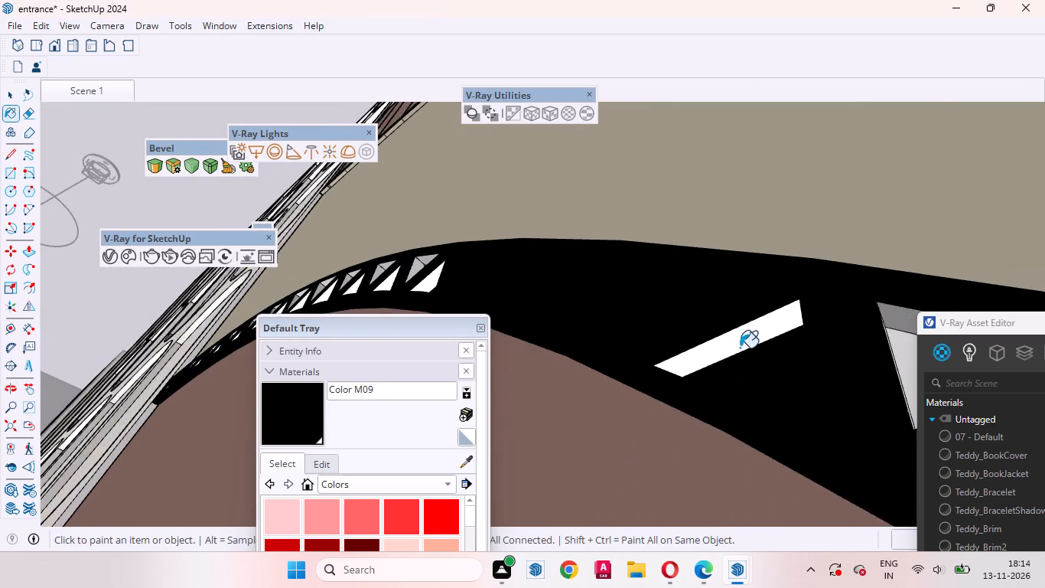
pyautogui.scroll(4, 738, 351)
pyautogui.click(738, 349)
# Paint the remaining grey outer and lower side strips of this pair of openings with Color M09.
pyautogui.moveTo(744, 373); pyautogui.dragTo(854, 542, button='middle')
pyautogui.scroll(-8, 739, 260)
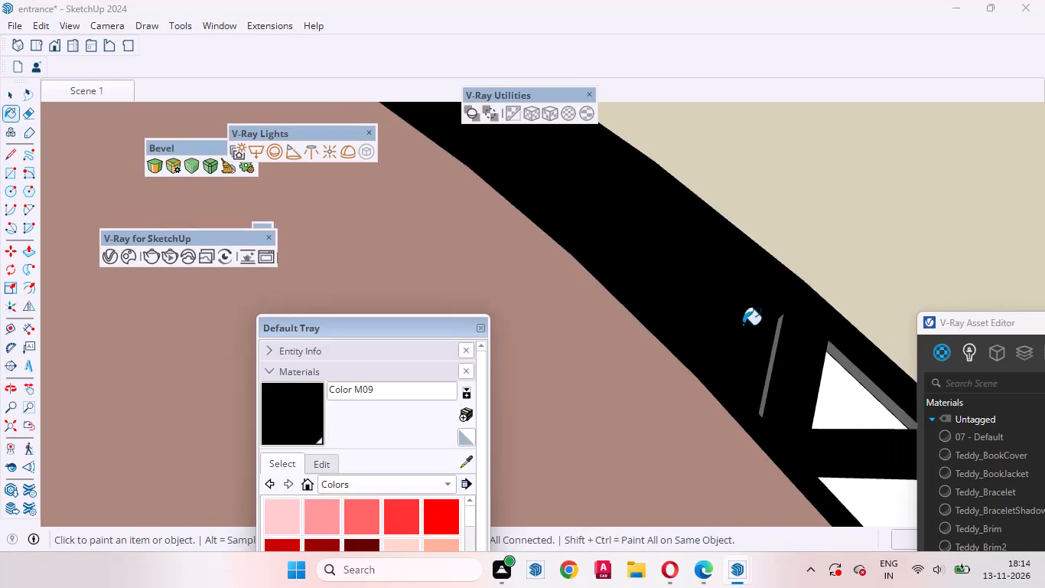
pyautogui.moveTo(735, 360); pyautogui.dragTo(672, 477, button='middle')
pyautogui.scroll(8, 744, 387)
pyautogui.click(698, 370)
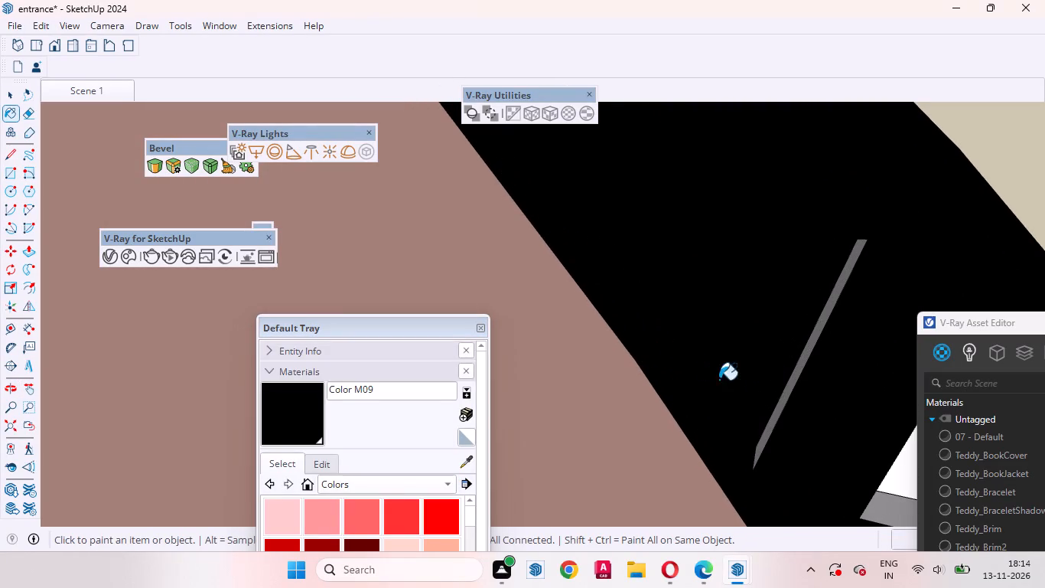
pyautogui.moveTo(769, 388); pyautogui.dragTo(858, 420, button='middle')
pyautogui.click(815, 356)
pyautogui.scroll(-9, 786, 439)
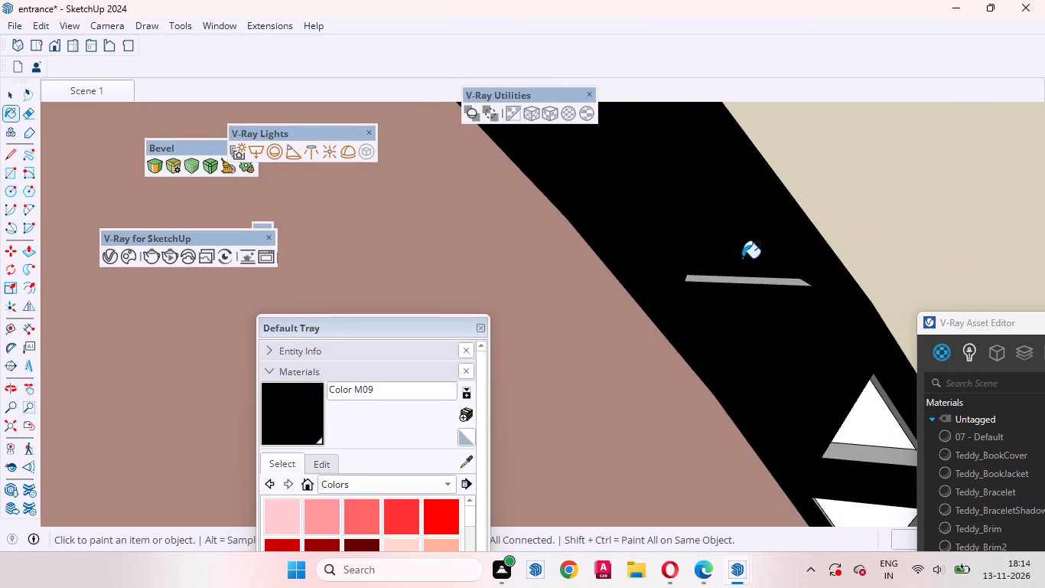
pyautogui.moveTo(743, 306); pyautogui.dragTo(743, 351, button='middle')
pyautogui.scroll(3, 737, 292)
pyautogui.click(739, 280)
# Paint the next upward-pointing opening with Color M09, covering its back face, light inner side, grey outer side and bottom strip.
pyautogui.scroll(-8, 692, 289)
pyautogui.scroll(3, 784, 405)
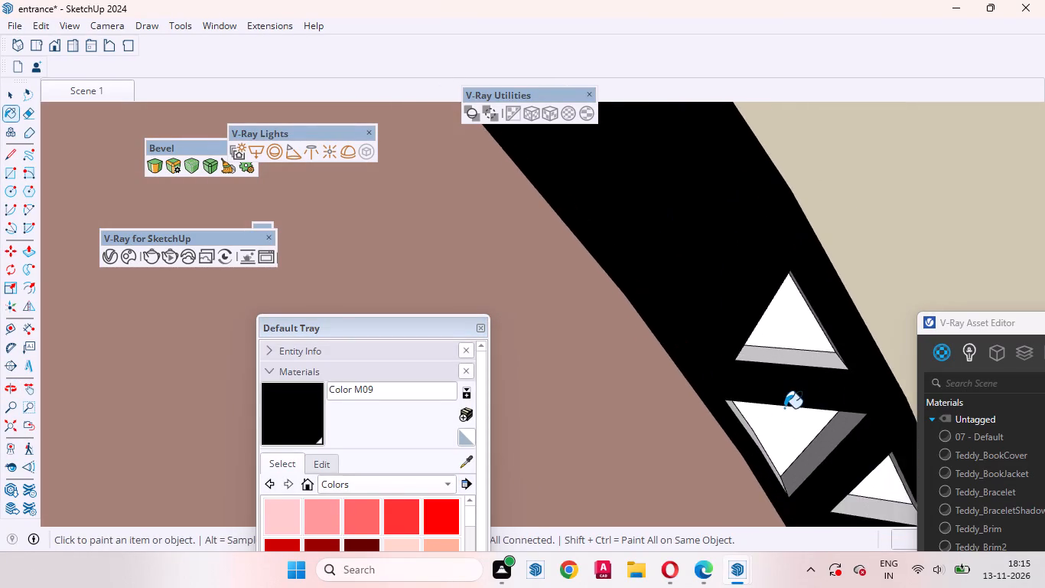
pyautogui.scroll(3, 784, 408)
pyautogui.moveTo(783, 395); pyautogui.dragTo(757, 242, button='middle')
pyautogui.scroll(4, 764, 315)
pyautogui.click(758, 325)
pyautogui.moveTo(756, 344); pyautogui.dragTo(704, 205, button='middle')
pyautogui.scroll(7, 731, 224)
pyautogui.scroll(-4, 773, 344)
pyautogui.scroll(7, 767, 348)
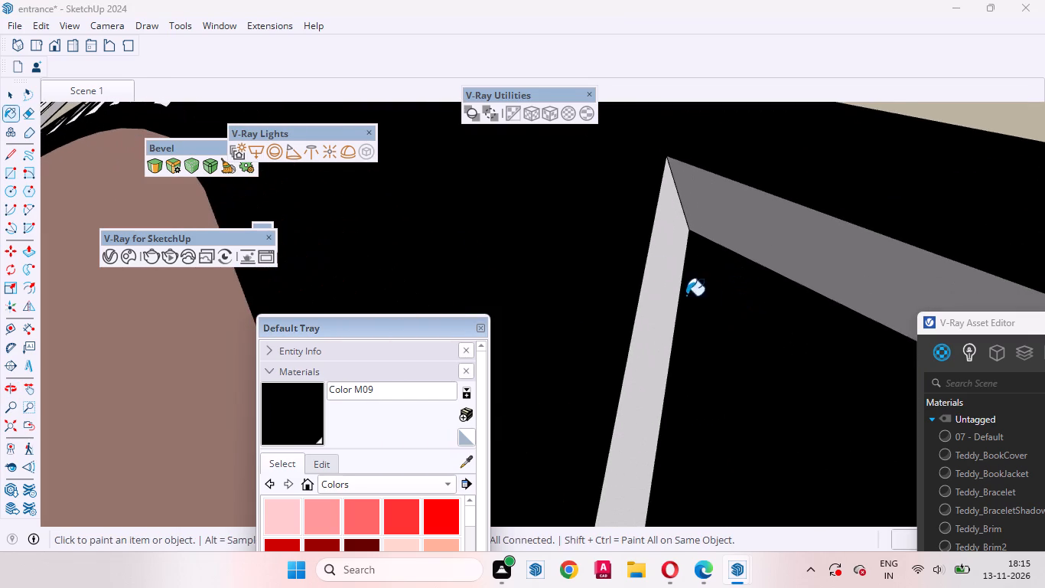
pyautogui.click(636, 278)
pyautogui.click(660, 283)
pyautogui.click(749, 214)
pyautogui.moveTo(752, 295); pyautogui.dragTo(762, 530, button='middle')
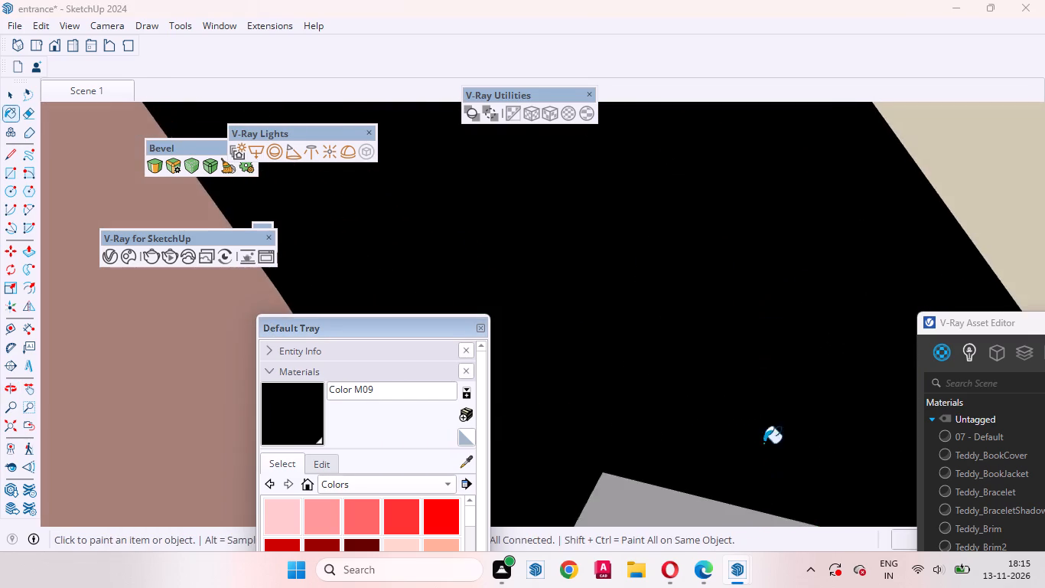
pyautogui.scroll(-9, 768, 216)
pyautogui.moveTo(815, 320); pyautogui.dragTo(808, 392, button='middle')
pyautogui.click(758, 381)
# Paint the adjacent downward-pointing opening with Color M09, covering its back face, inner side strip, grey outer side and white upper strip.
pyautogui.scroll(-3, 851, 263)
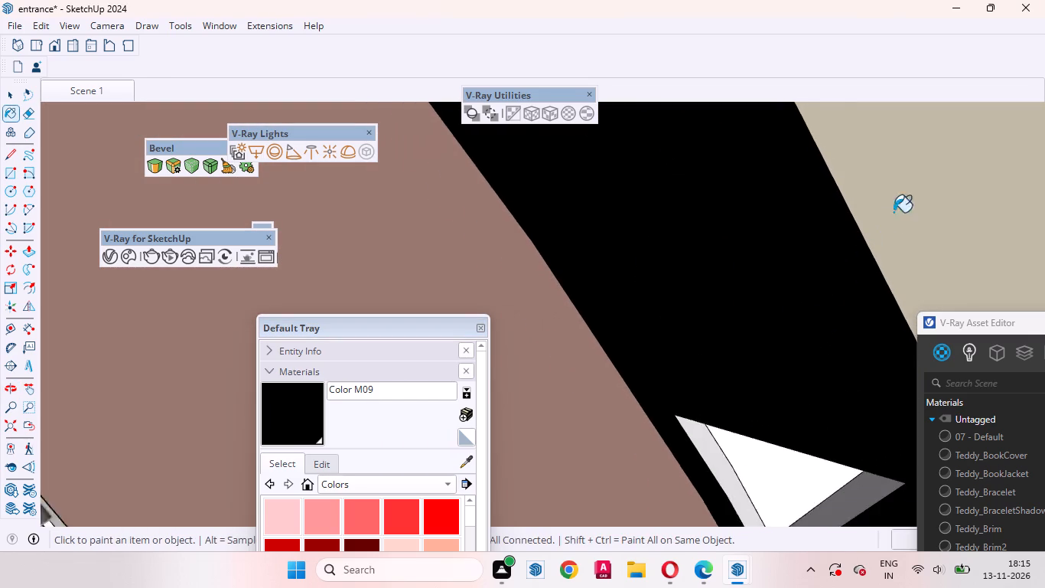
pyautogui.scroll(-6, 894, 212)
pyautogui.scroll(3, 814, 436)
pyautogui.click(806, 375)
pyautogui.scroll(4, 806, 435)
pyautogui.click(767, 415)
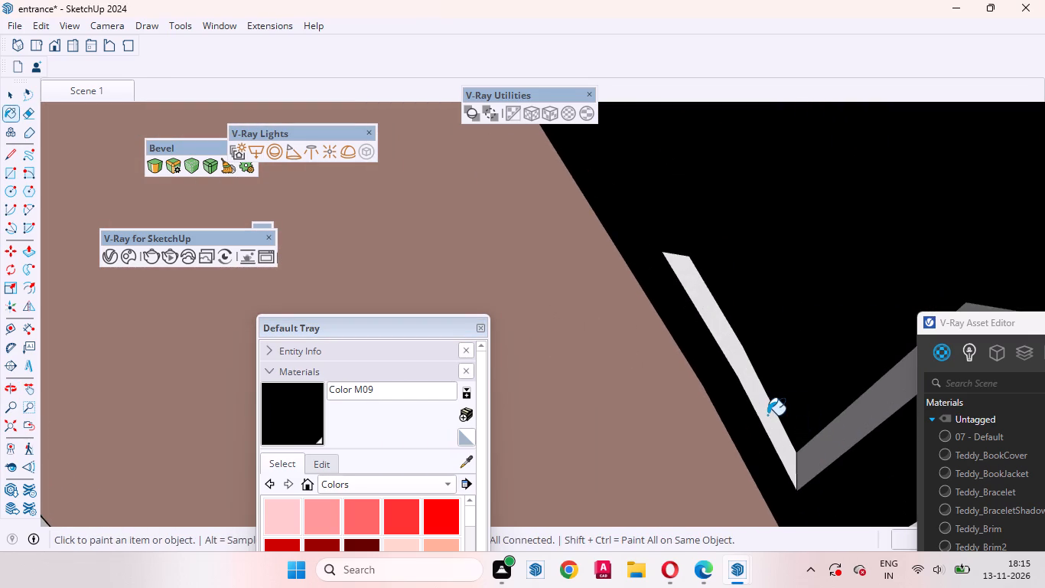
pyautogui.click(858, 430)
pyautogui.moveTo(833, 433); pyautogui.dragTo(809, 83, button='middle')
pyautogui.scroll(2, 786, 253)
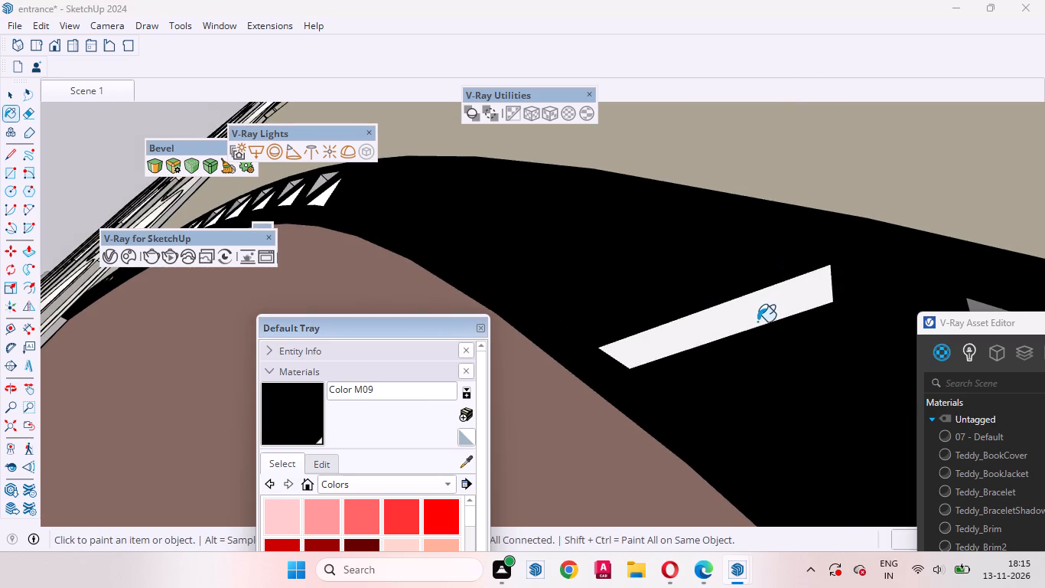
pyautogui.click(757, 322)
# Paint the following upward-pointing opening's back face, grey outer strip, white inner strip and bottom strip with Color M09.
pyautogui.scroll(-8, 692, 314)
pyautogui.scroll(3, 842, 358)
pyautogui.click(754, 342)
pyautogui.scroll(2, 765, 333)
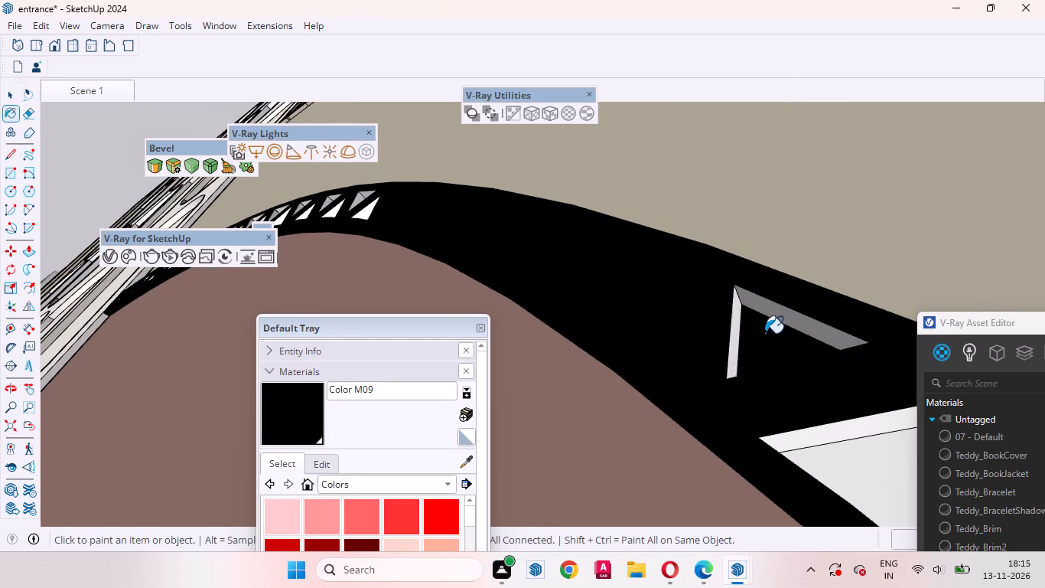
pyautogui.scroll(6, 765, 333)
pyautogui.click(785, 293)
pyautogui.click(700, 324)
pyautogui.moveTo(775, 286); pyautogui.dragTo(793, 568, button='middle')
pyautogui.click(773, 447)
# Paint the next downward-pointing opening with Color M09, covering its back face, white upper strip, grey outer side and inner side face.
pyautogui.scroll(-11, 780, 279)
pyautogui.moveTo(799, 430); pyautogui.dragTo(800, 282, button='middle')
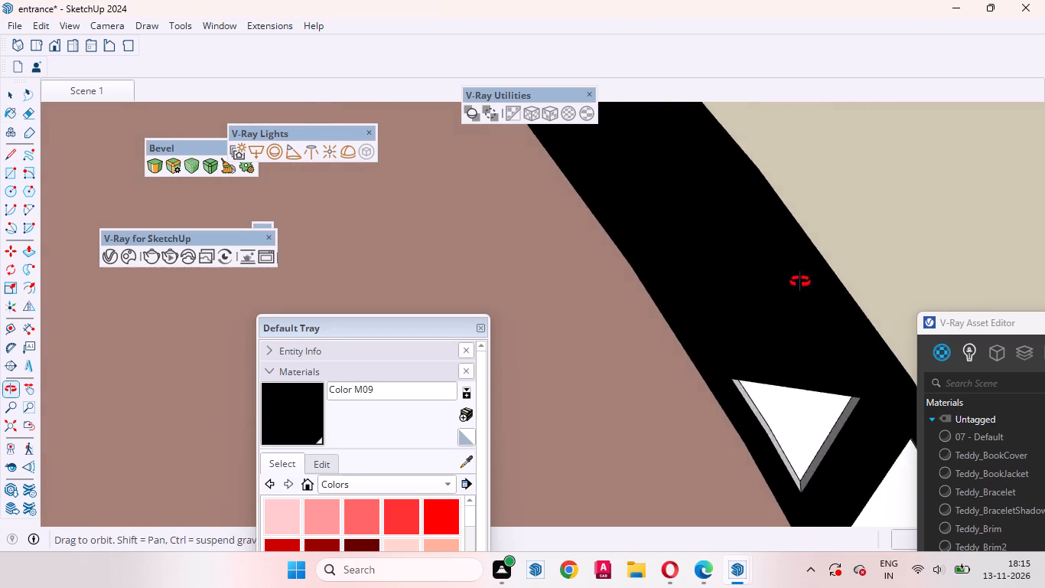
pyautogui.moveTo(800, 282); pyautogui.dragTo(825, 159, button='middle')
pyautogui.scroll(3, 809, 514)
pyautogui.click(807, 417)
pyautogui.scroll(7, 786, 405)
pyautogui.click(786, 341)
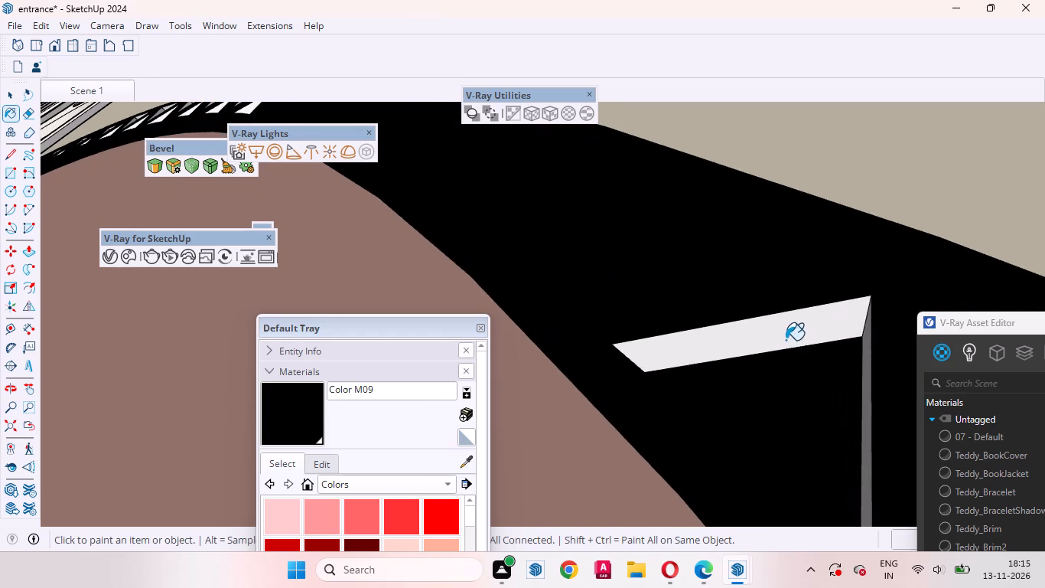
pyautogui.moveTo(844, 387); pyautogui.dragTo(922, 487, button='middle')
pyautogui.click(873, 434)
pyautogui.moveTo(866, 448); pyautogui.dragTo(416, 434, button='middle')
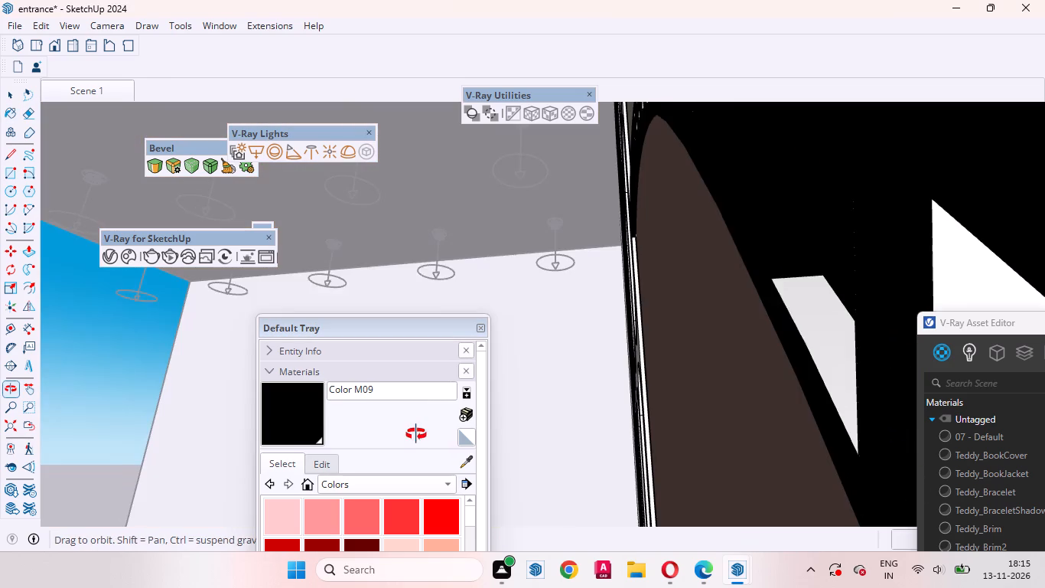
pyautogui.moveTo(416, 434); pyautogui.dragTo(425, 430, button='middle')
pyautogui.click(842, 334)
# Paint the neighbouring opening's white inner side face and grey back face with Color M09.
pyautogui.scroll(-8, 781, 339)
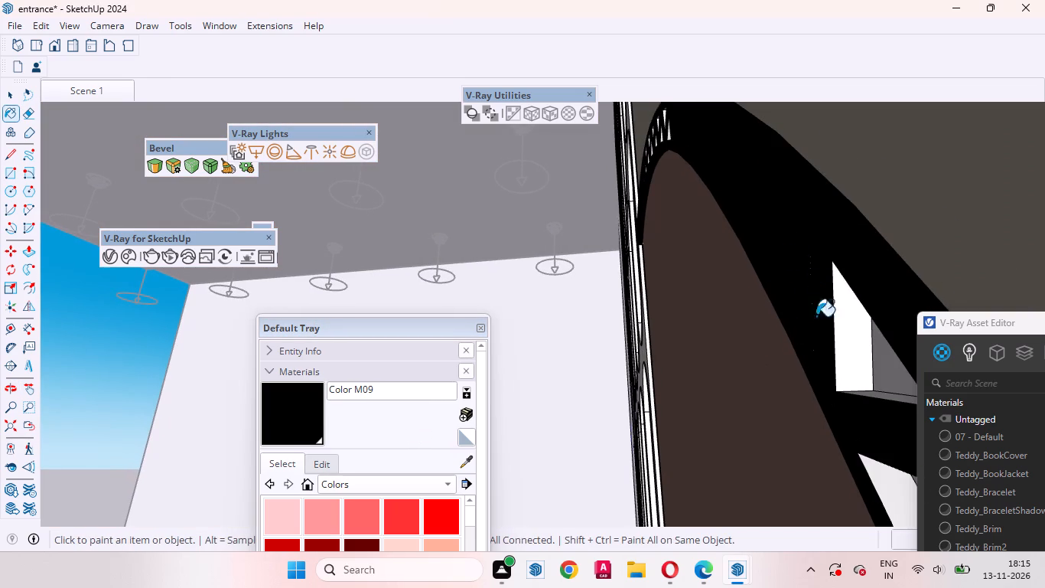
pyautogui.click(851, 354)
pyautogui.click(874, 371)
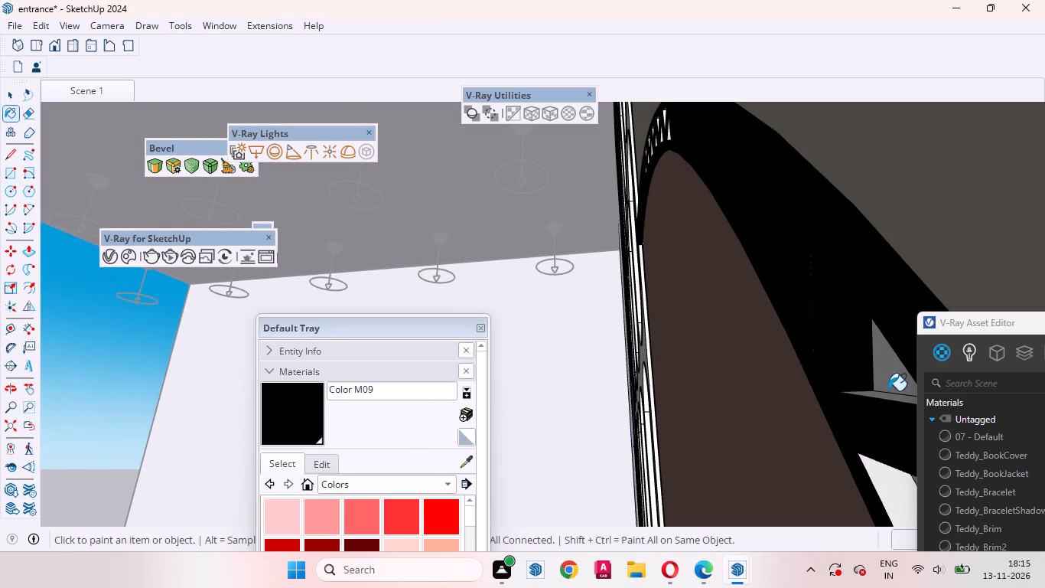
pyautogui.click(891, 370)
# Paint the white side strip left on the last blackened opening with Color M09.
pyautogui.moveTo(837, 353); pyautogui.dragTo(909, 587, button='middle')
pyautogui.scroll(-6, 747, 90)
pyautogui.scroll(1, 746, 83)
pyautogui.scroll(-2, 746, 83)
pyautogui.scroll(-13, 776, 221)
pyautogui.scroll(-1, 873, 400)
pyautogui.moveTo(877, 419); pyautogui.dragTo(913, 587, button='middle')
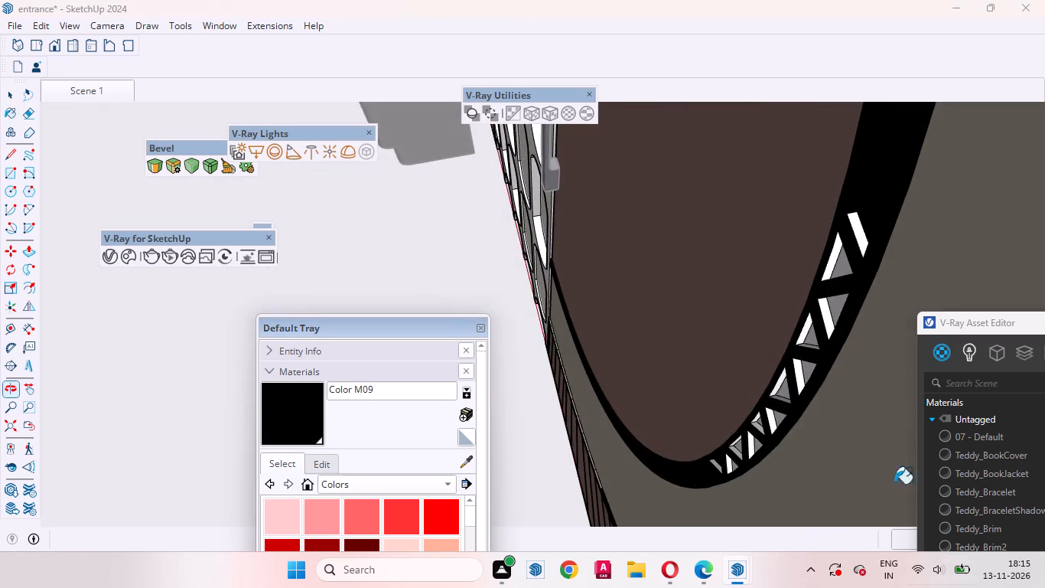
pyautogui.scroll(8, 816, 129)
pyautogui.click(885, 297)
pyautogui.scroll(-9, 842, 194)
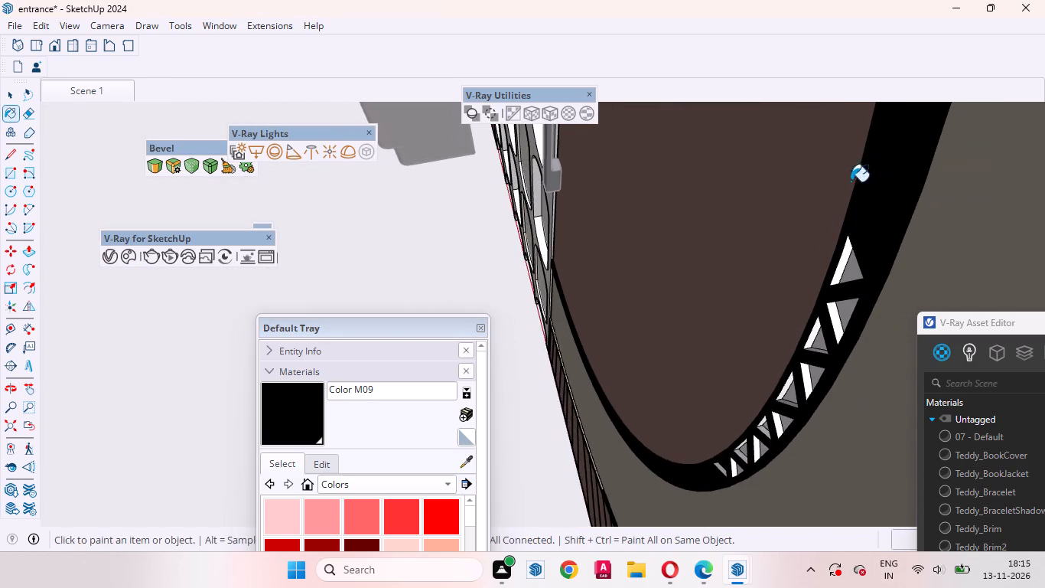
# At the far end of the trim's lower curve, paint the end opening's back and upper side faces and nearby white strips with Color M09.
pyautogui.moveTo(890, 234); pyautogui.dragTo(1044, 387, button='middle')
pyautogui.scroll(-15, 912, 297)
pyautogui.moveTo(766, 243); pyautogui.dragTo(950, 271, button='middle')
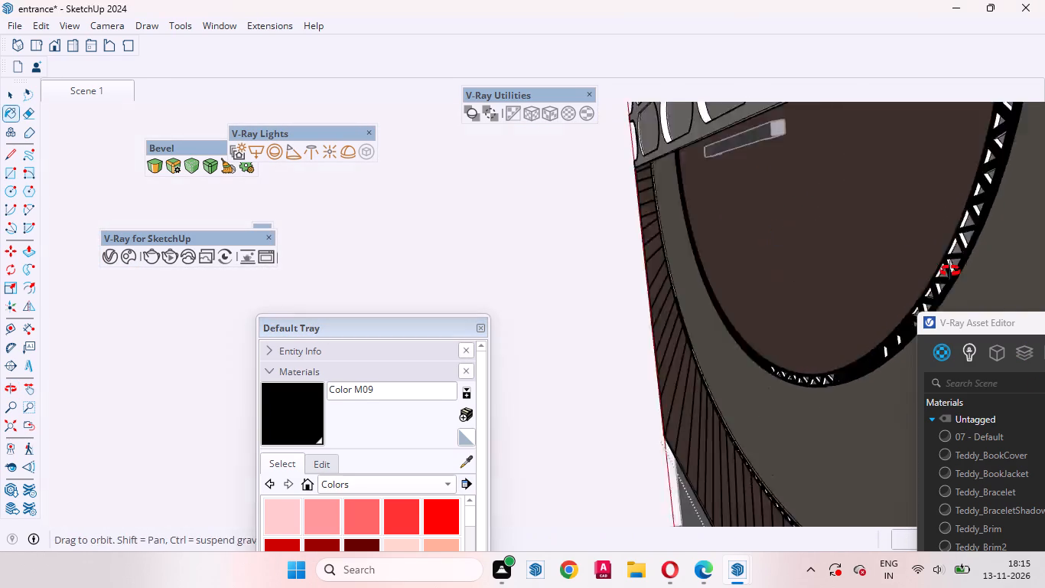
pyautogui.moveTo(950, 271); pyautogui.dragTo(1043, 331, button='middle')
pyautogui.scroll(-8, 702, 180)
pyautogui.scroll(2, 734, 382)
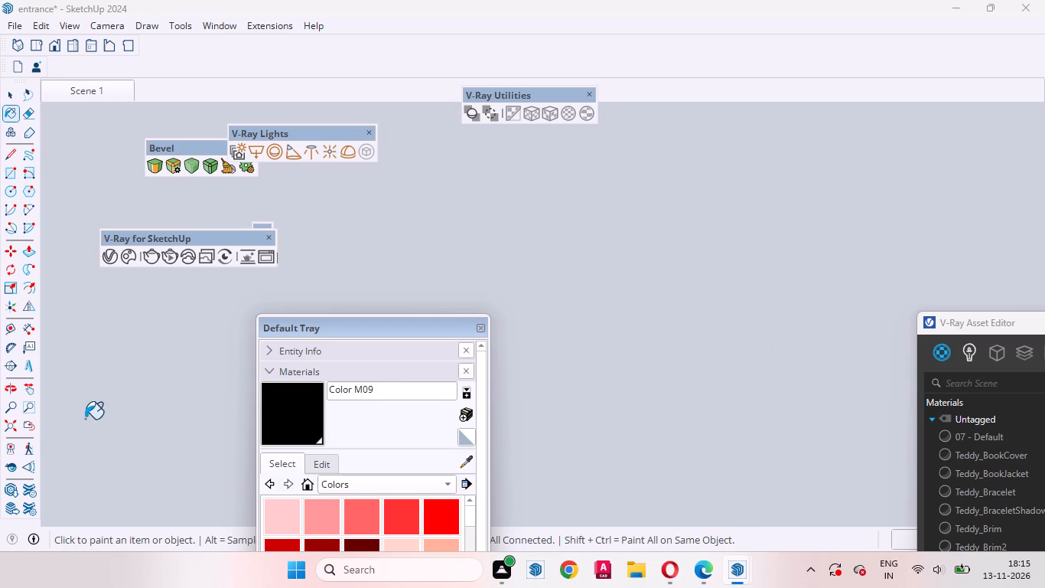
pyautogui.click(28, 430)
pyautogui.scroll(9, 736, 491)
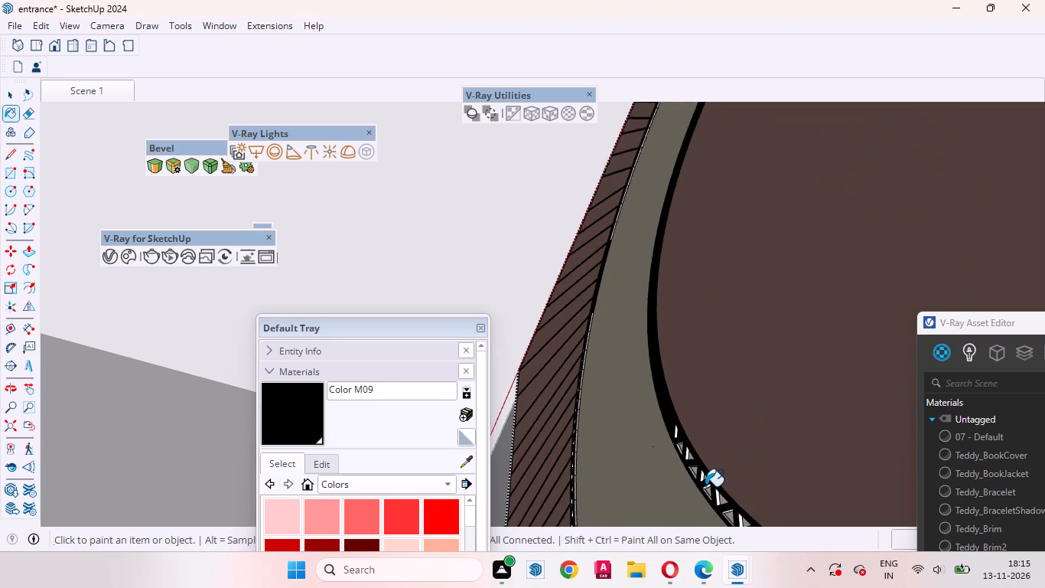
pyautogui.scroll(20, 705, 486)
pyautogui.scroll(2, 705, 486)
pyautogui.click(681, 403)
pyautogui.click(698, 392)
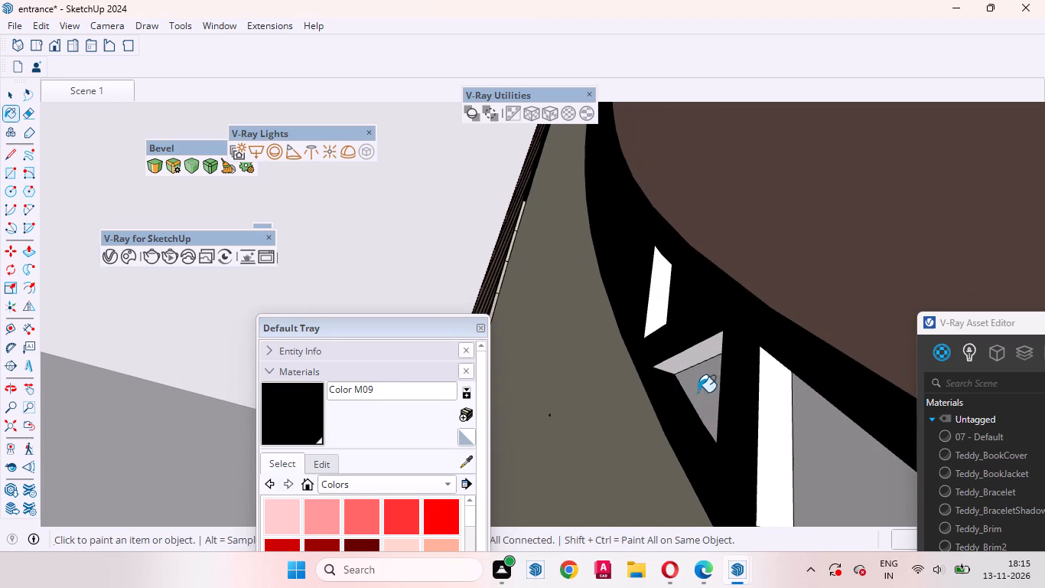
pyautogui.click(685, 363)
pyautogui.click(772, 412)
pyautogui.click(662, 292)
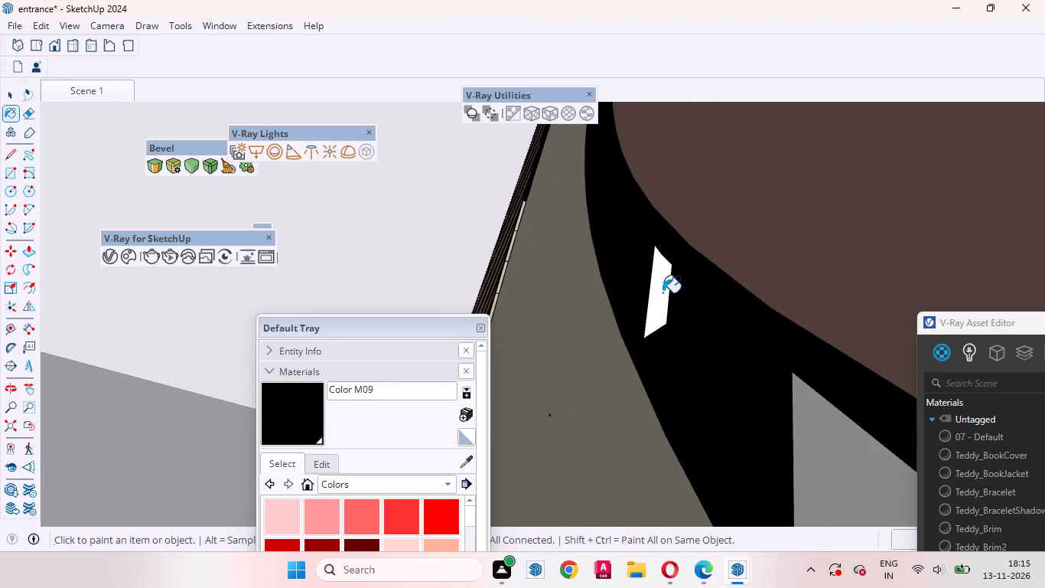
# Paint the small end opening's remaining light side face and grey back face, plus the neighbouring opening's white side strip, with Color M09.
pyautogui.moveTo(673, 352); pyautogui.dragTo(669, 263, button='middle')
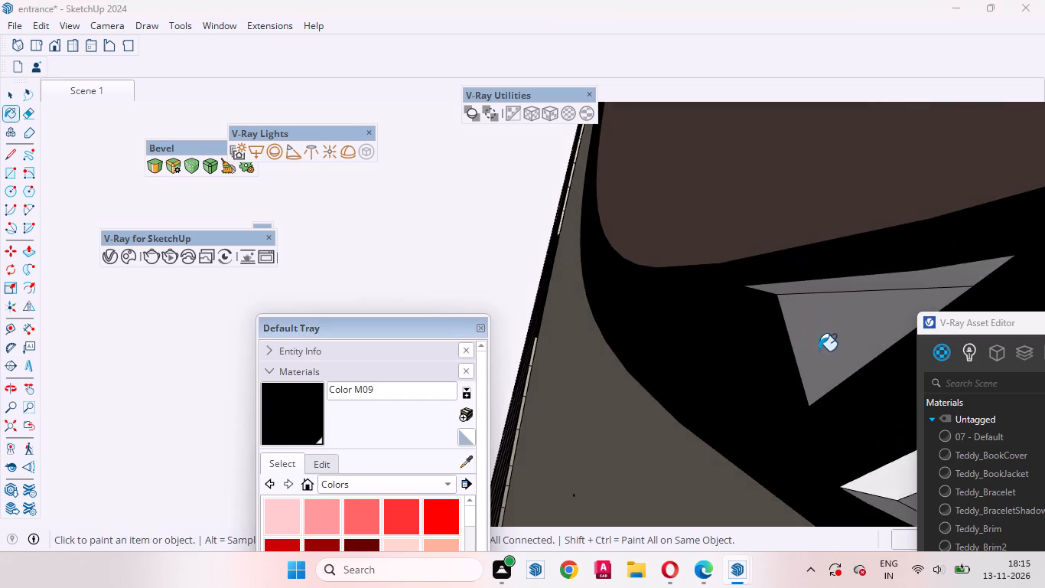
pyautogui.scroll(-5, 646, 318)
pyautogui.moveTo(718, 381); pyautogui.dragTo(817, 312, button='middle')
pyautogui.scroll(7, 713, 360)
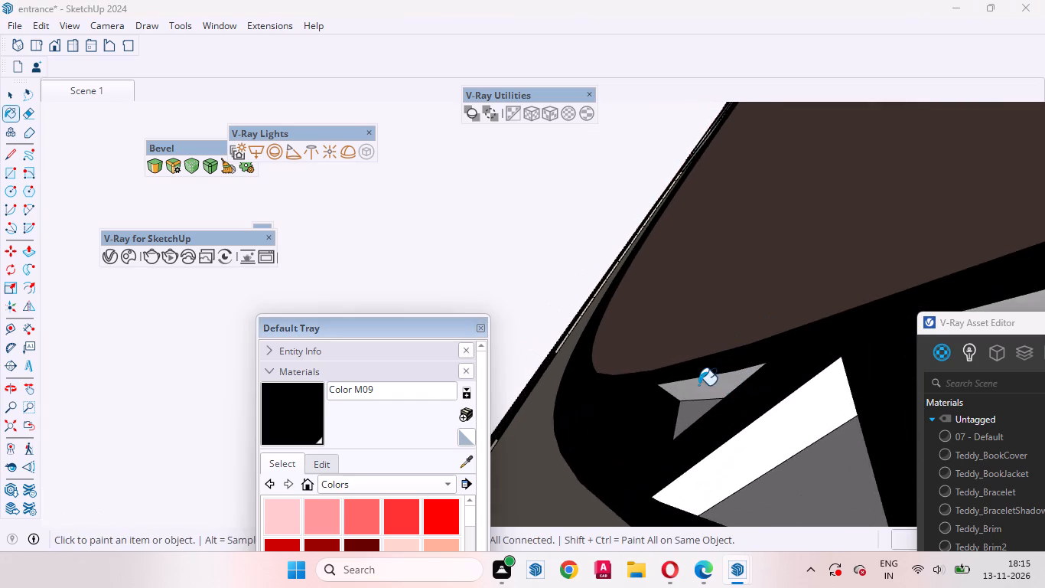
pyautogui.scroll(2, 698, 385)
pyautogui.click(695, 402)
pyautogui.click(682, 426)
pyautogui.click(793, 506)
pyautogui.scroll(-2, 688, 339)
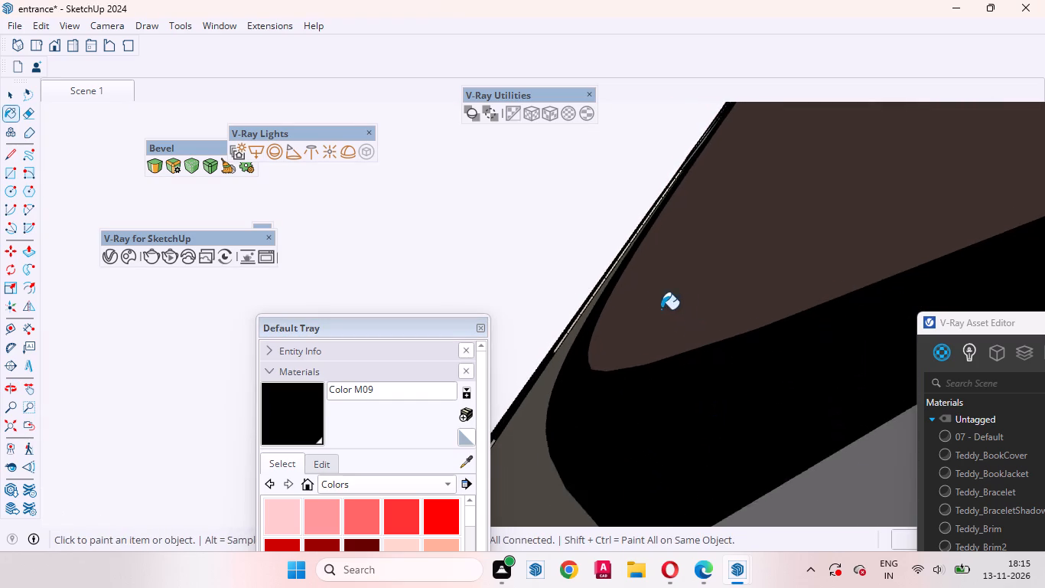
# Paint the grey back faces and remaining light side faces of the last two visible inner-trim openings with Color M09.
pyautogui.scroll(-5, 661, 309)
pyautogui.moveTo(669, 335); pyautogui.dragTo(866, 476, button='middle')
pyautogui.scroll(1, 594, 436)
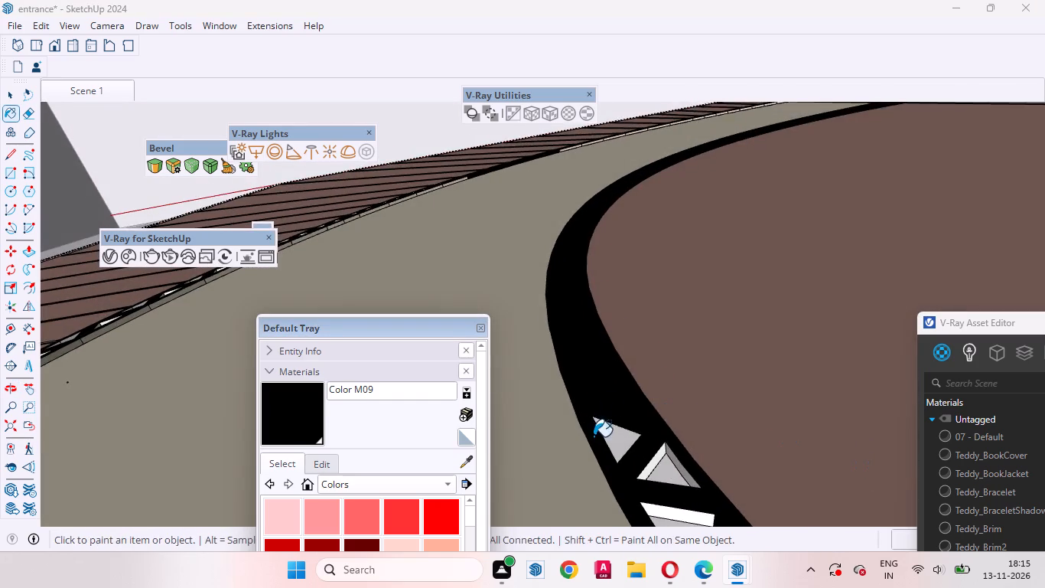
pyautogui.scroll(7, 594, 436)
pyautogui.click(662, 439)
pyautogui.click(750, 505)
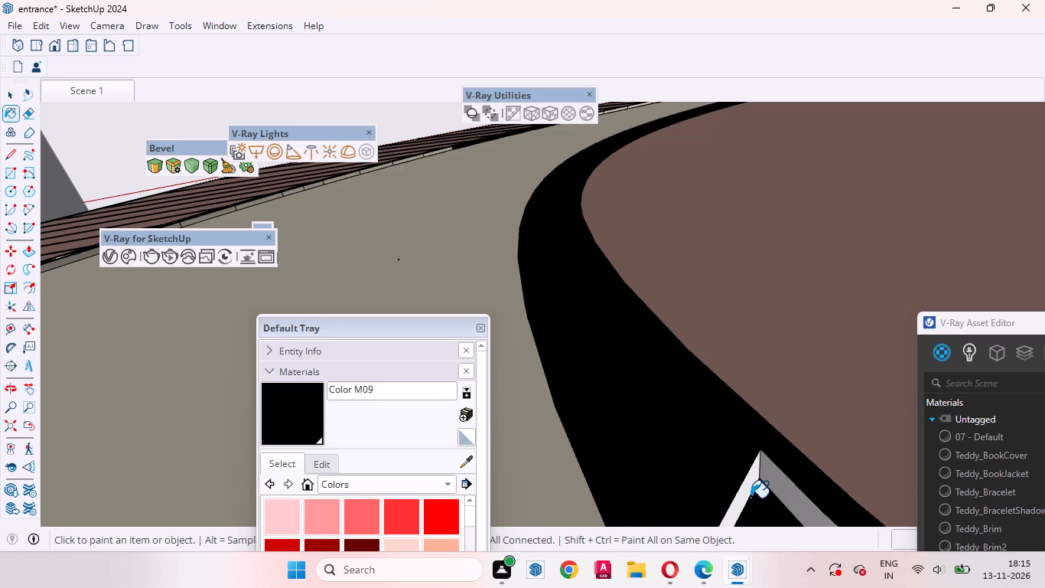
pyautogui.click(748, 494)
pyautogui.click(770, 488)
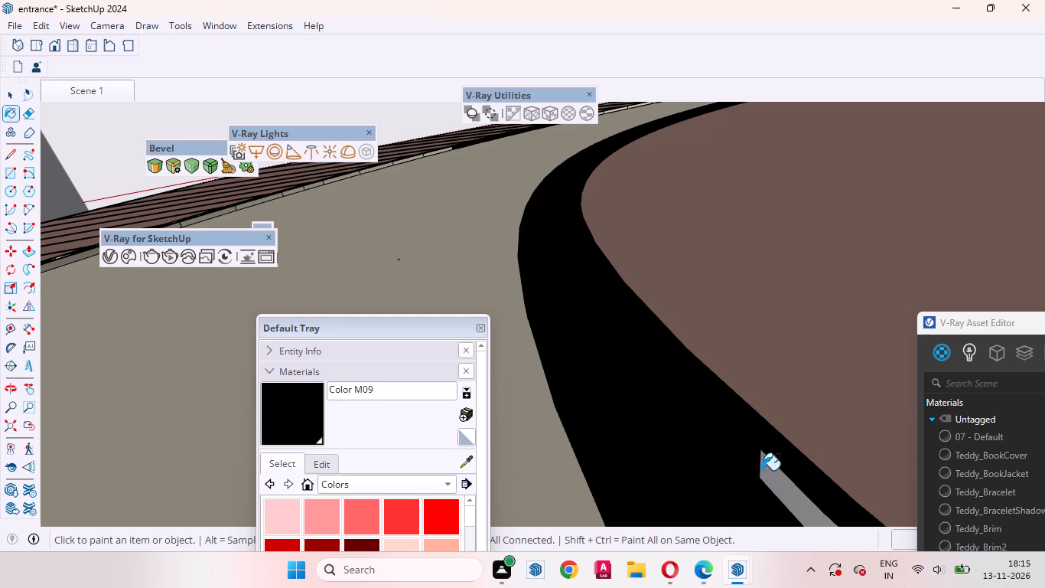
pyautogui.click(783, 482)
# Return to the saved front view, Scene 1.
pyautogui.click(94, 75)
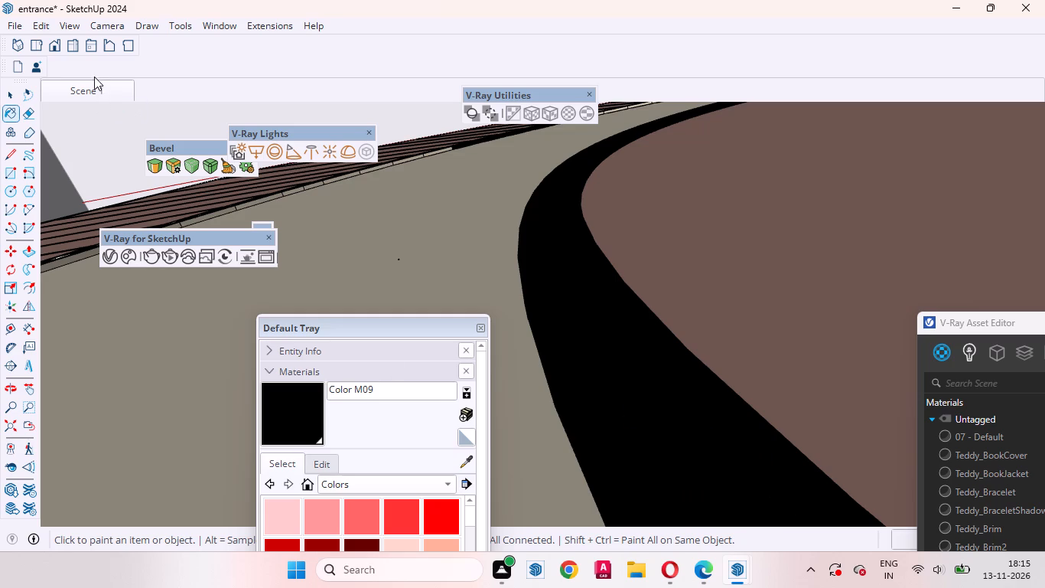
pyautogui.click(94, 85)
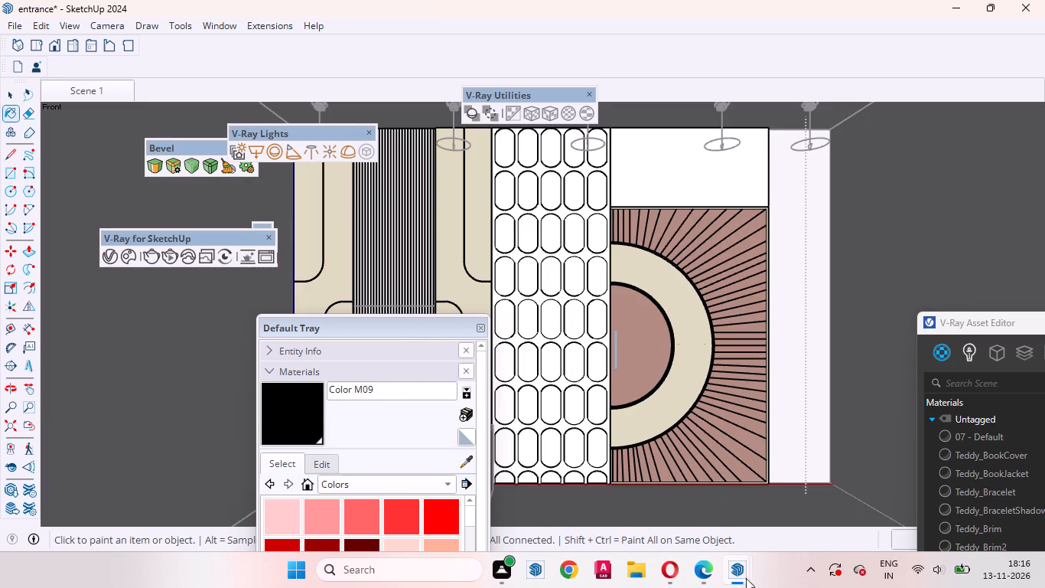
# Save the V-Ray Frame Buffer's rendered image as a PNG named "entrance render" in the Documents folder.
pyautogui.click(738, 577)
pyautogui.click(854, 503)
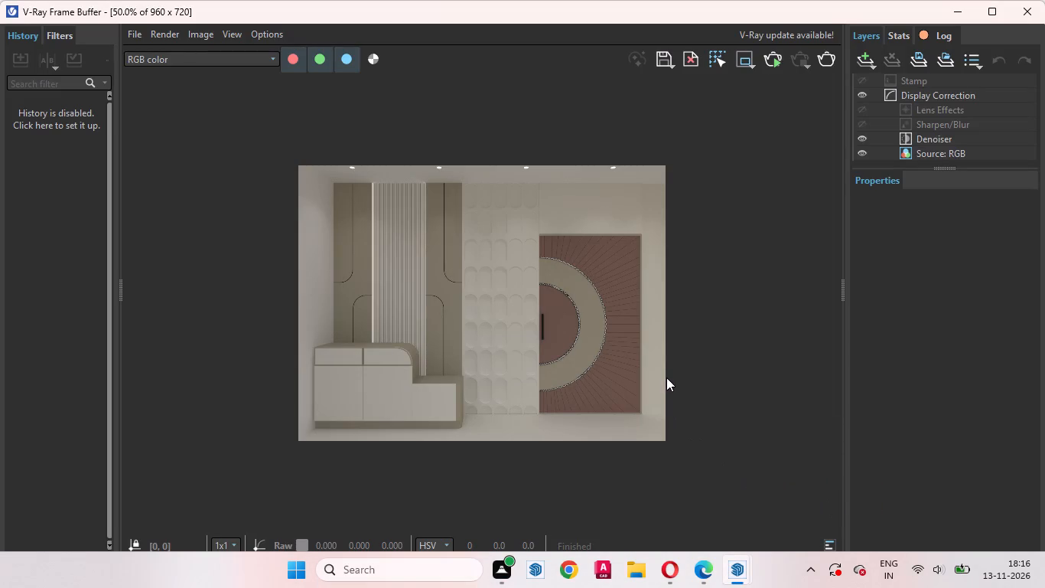
pyautogui.click(671, 60)
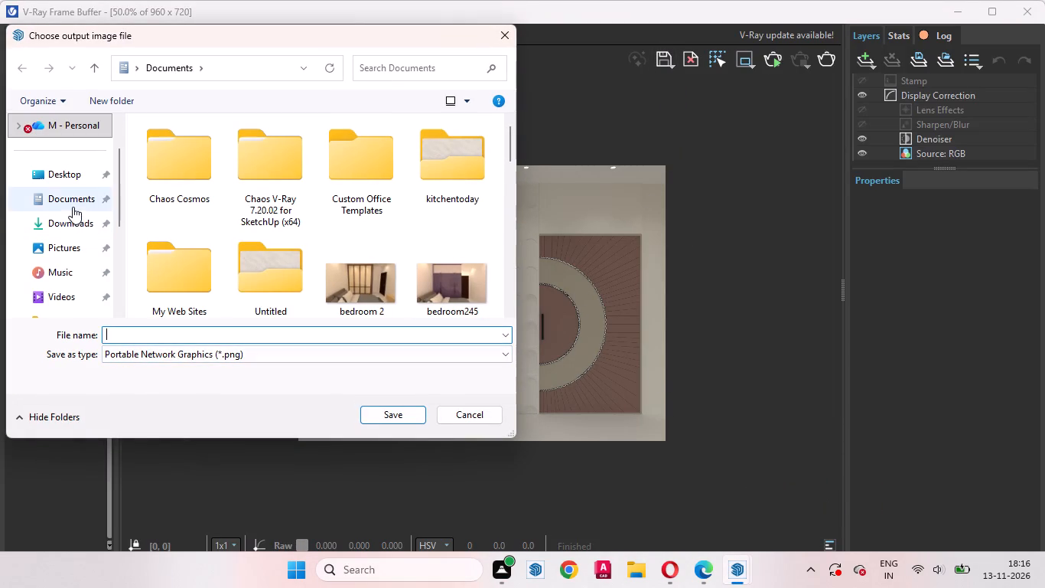
pyautogui.click(70, 202)
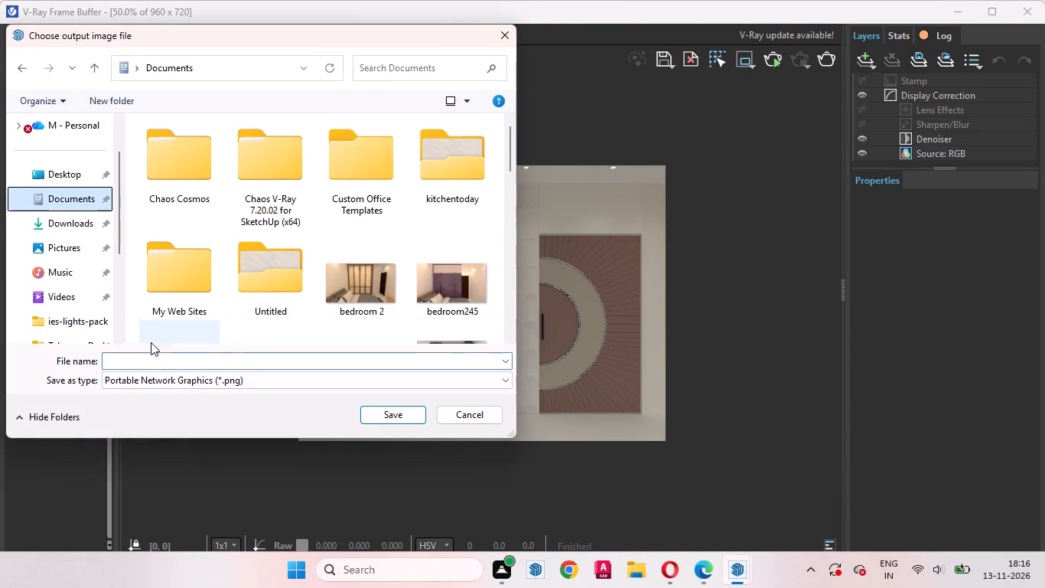
pyautogui.click(137, 357)
pyautogui.write('ent')
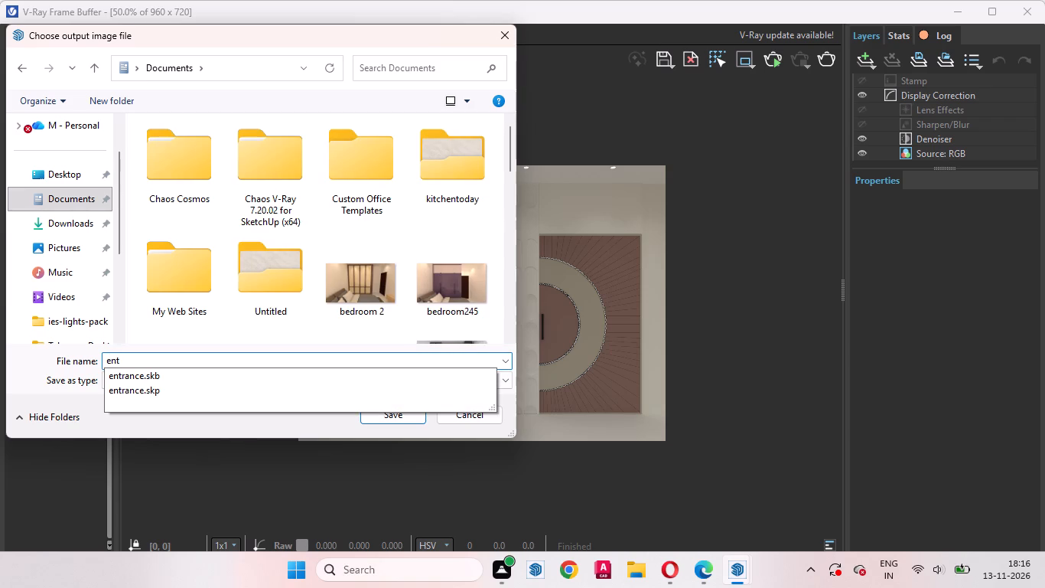
pyautogui.write('rance')
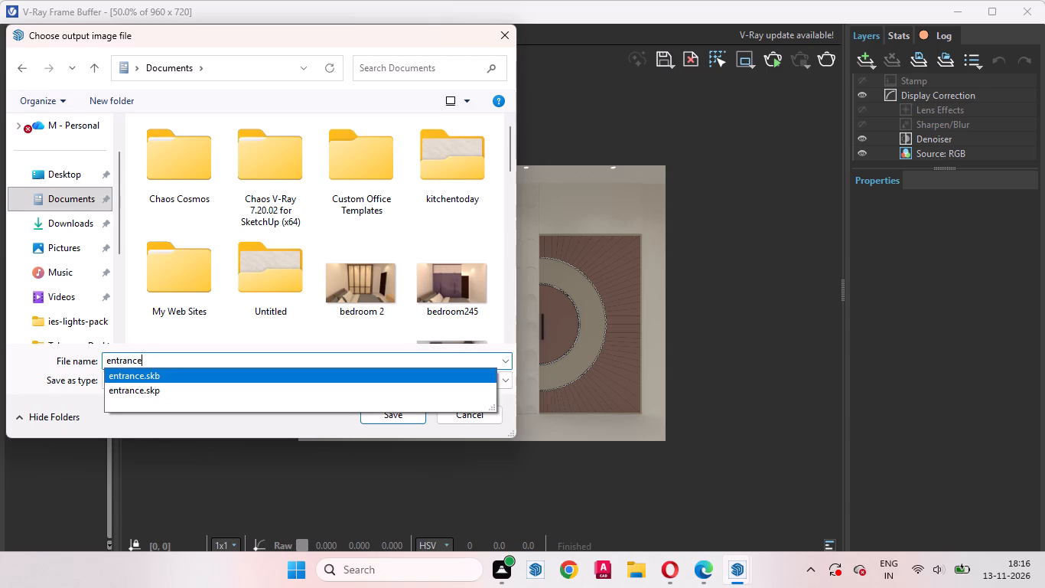
pyautogui.press('space')
pyautogui.write('rem')
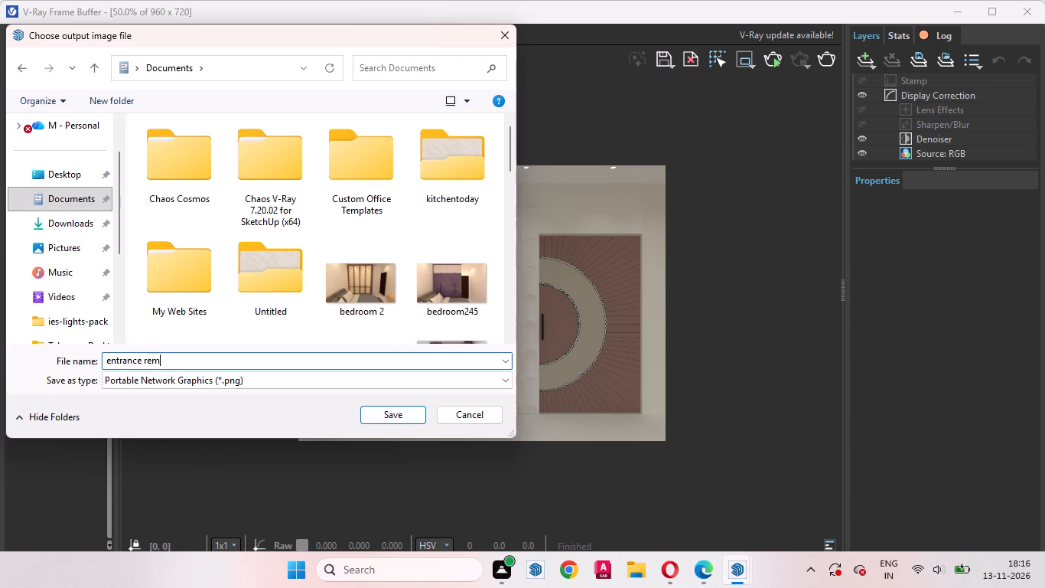
pyautogui.press('BackSpace')
pyautogui.write('nder')
pyautogui.press('Return')
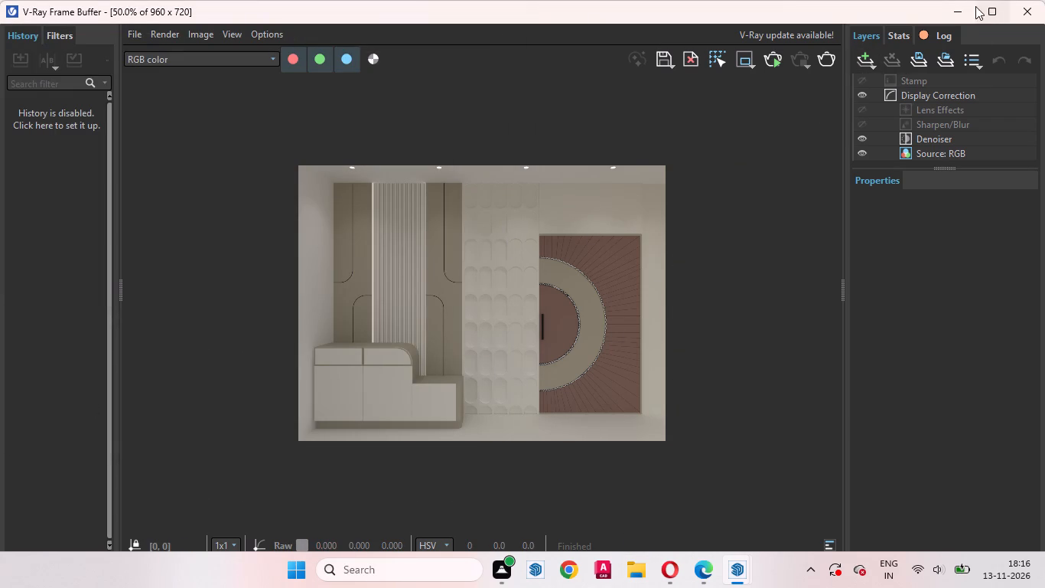
# Switch back to the model, leave the Paint tool and move the Default Tray clear of the cabinet.
pyautogui.click(955, 13)
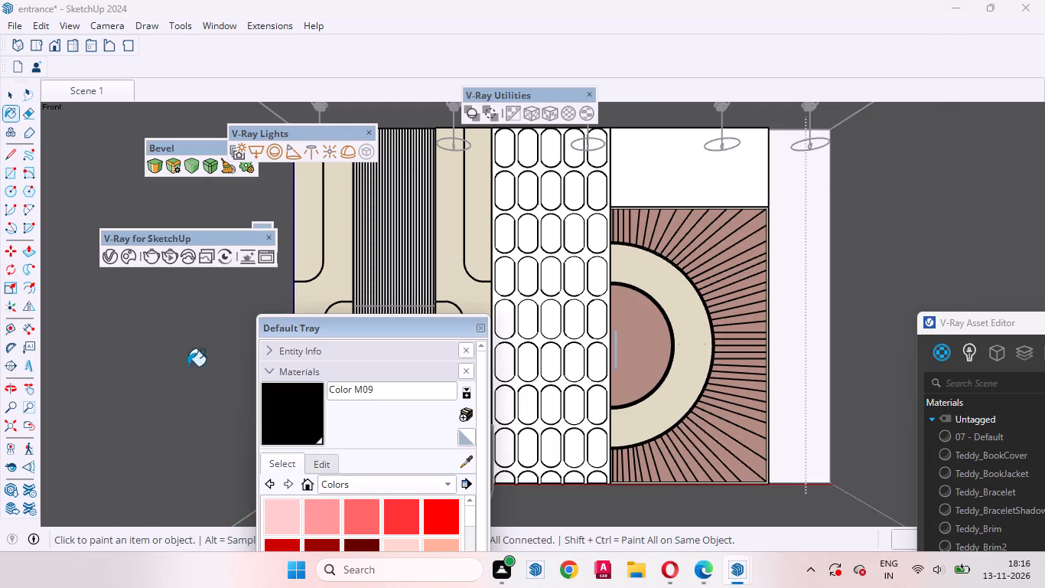
pyautogui.click(2, 95)
pyautogui.scroll(-4, 708, 284)
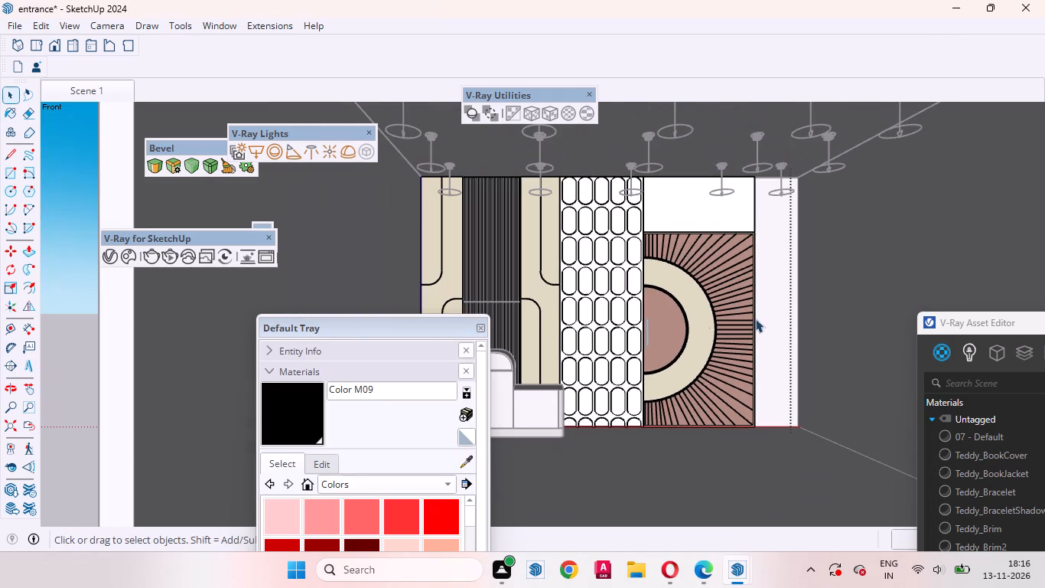
pyautogui.moveTo(387, 322); pyautogui.dragTo(167, 328)
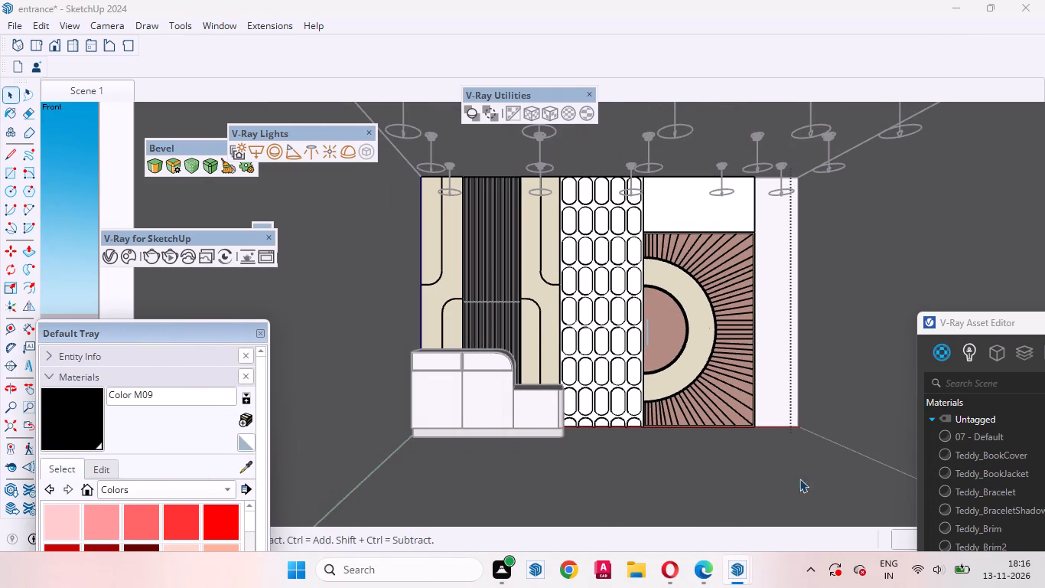
# Reopen the rendered image and examine the door's ring trims, the textured wall and the fluted panel between the beige panels.
pyautogui.click(859, 527)
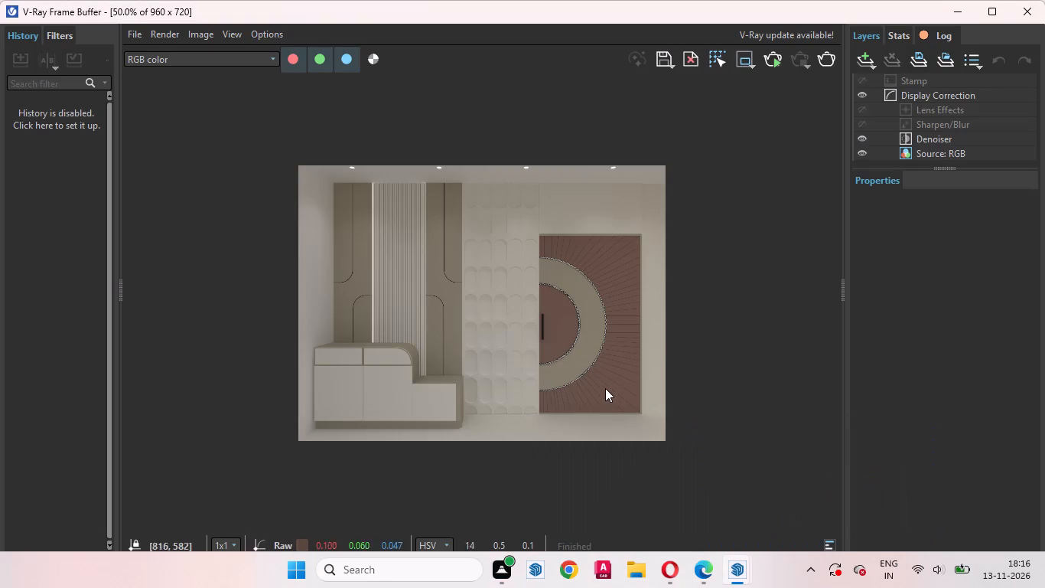
pyautogui.scroll(2, 499, 371)
pyautogui.scroll(-2, 427, 395)
pyautogui.scroll(2, 548, 367)
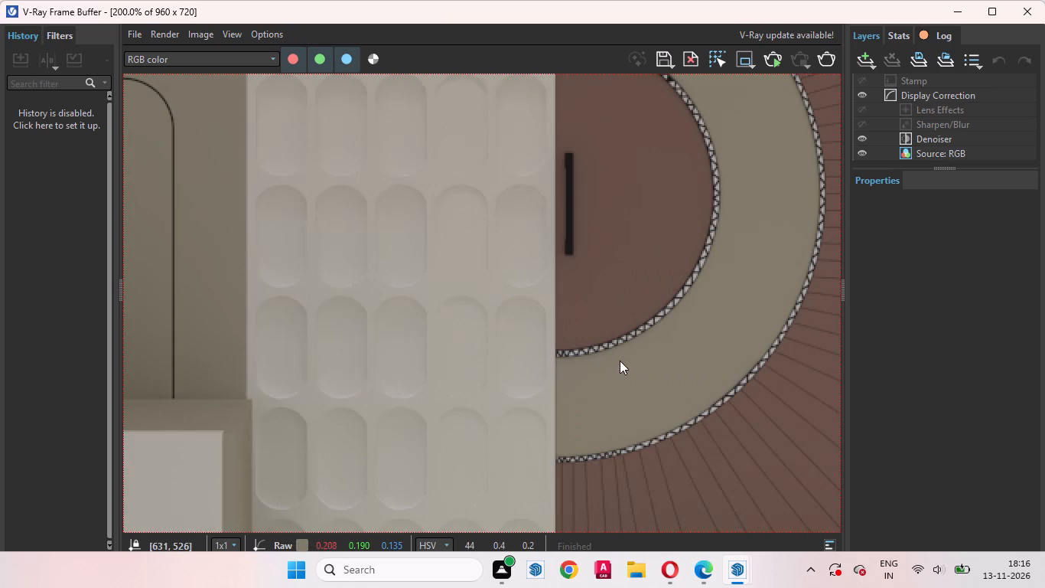
pyautogui.moveTo(507, 375); pyautogui.dragTo(737, 355, button='middle')
pyautogui.scroll(-1, 589, 409)
pyautogui.moveTo(415, 260); pyautogui.dragTo(494, 379, button='middle')
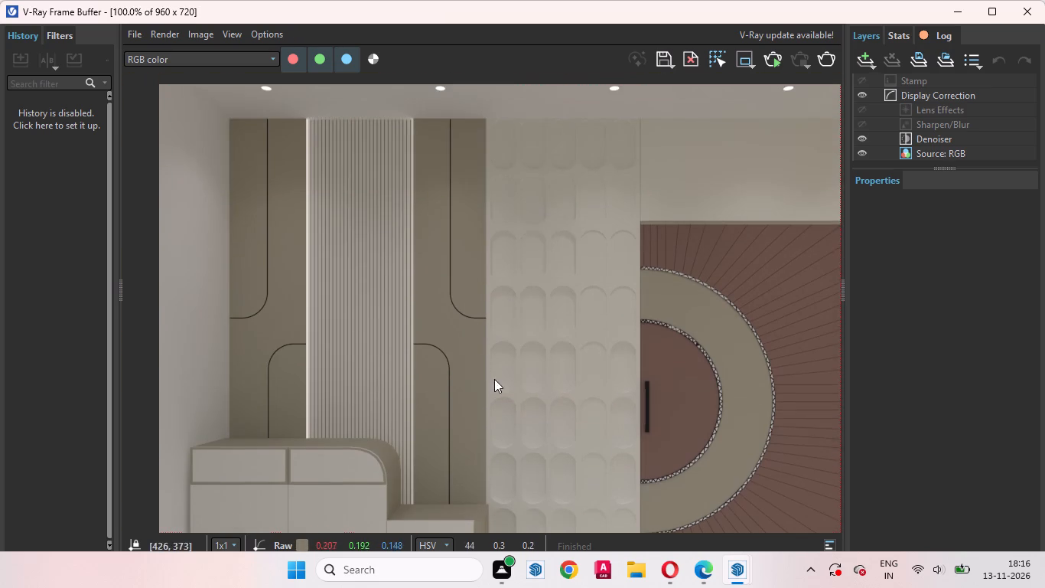
pyautogui.moveTo(494, 379); pyautogui.dragTo(502, 390, button='middle')
pyautogui.scroll(2, 375, 277)
pyautogui.scroll(-1, 555, 373)
pyautogui.moveTo(643, 416); pyautogui.dragTo(626, 486, button='middle')
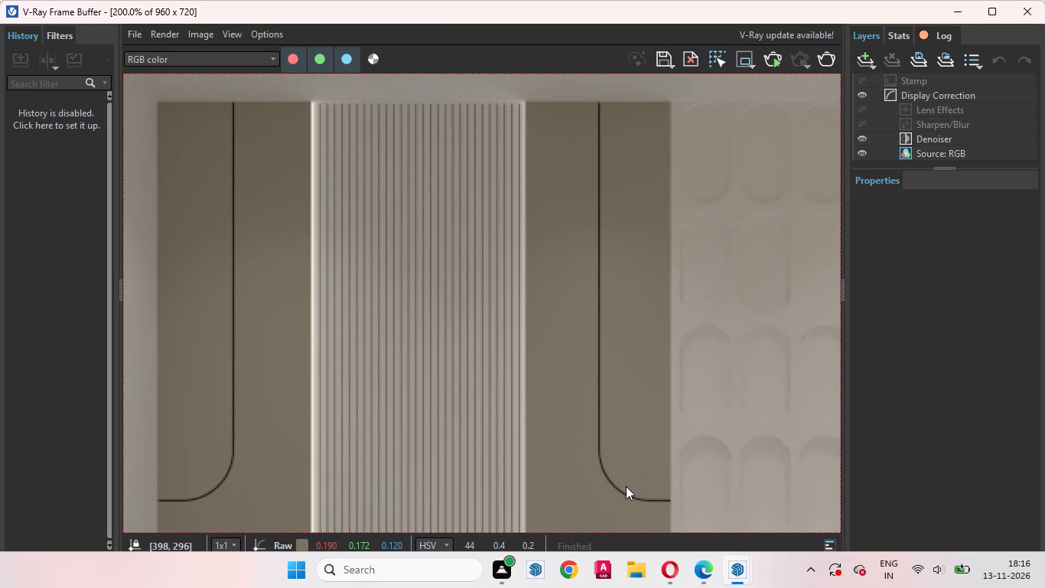
pyautogui.scroll(-3, 480, 348)
pyautogui.scroll(2, 424, 360)
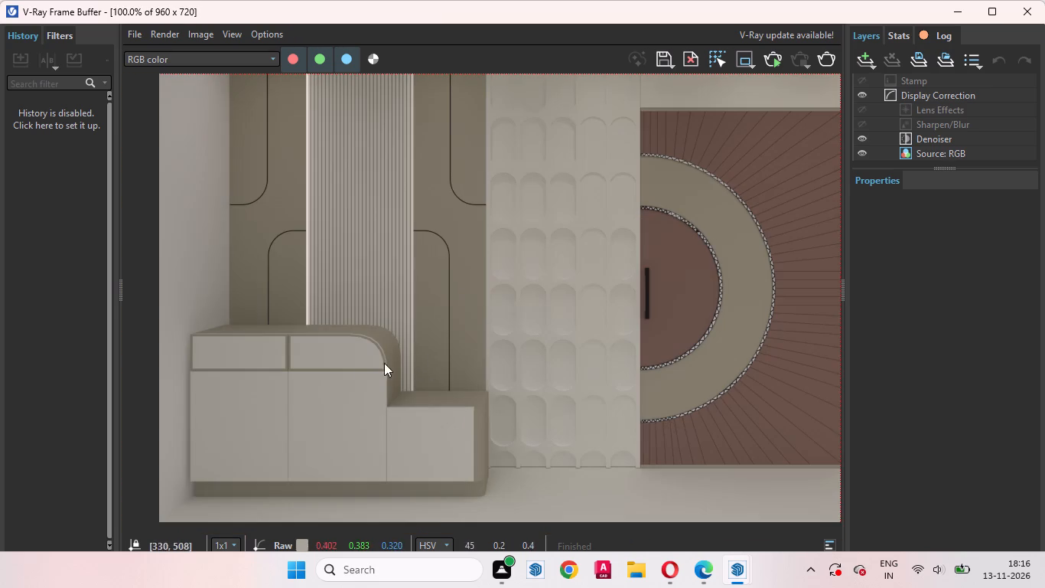
# Examine the cabinet's drawer fronts, doors and curved top edge close up in the render.
pyautogui.moveTo(353, 371); pyautogui.dragTo(397, 341, button='middle')
pyautogui.scroll(2, 288, 352)
pyautogui.moveTo(282, 355); pyautogui.dragTo(473, 354, button='middle')
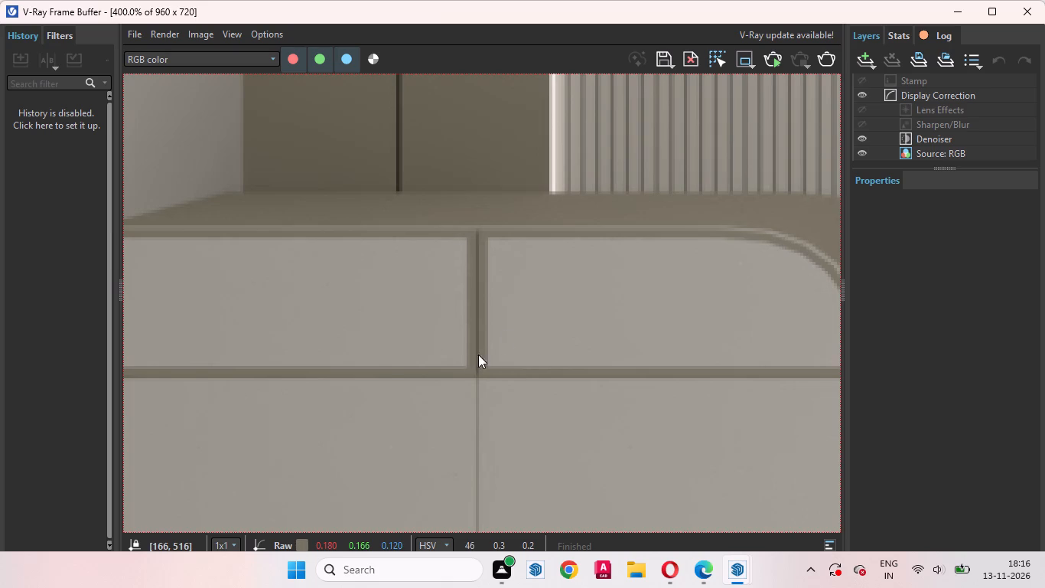
pyautogui.scroll(-1, 493, 350)
pyautogui.moveTo(630, 354); pyautogui.dragTo(467, 404, button='middle')
pyautogui.scroll(3, 306, 384)
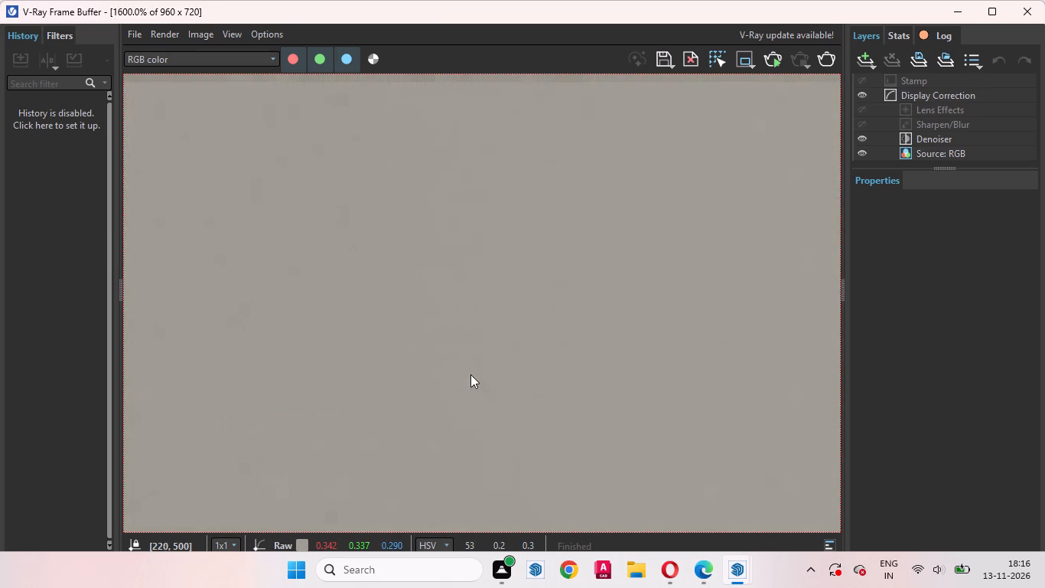
pyautogui.scroll(-2, 431, 394)
pyautogui.moveTo(579, 374); pyautogui.dragTo(474, 414, button='middle')
pyautogui.scroll(-2, 624, 340)
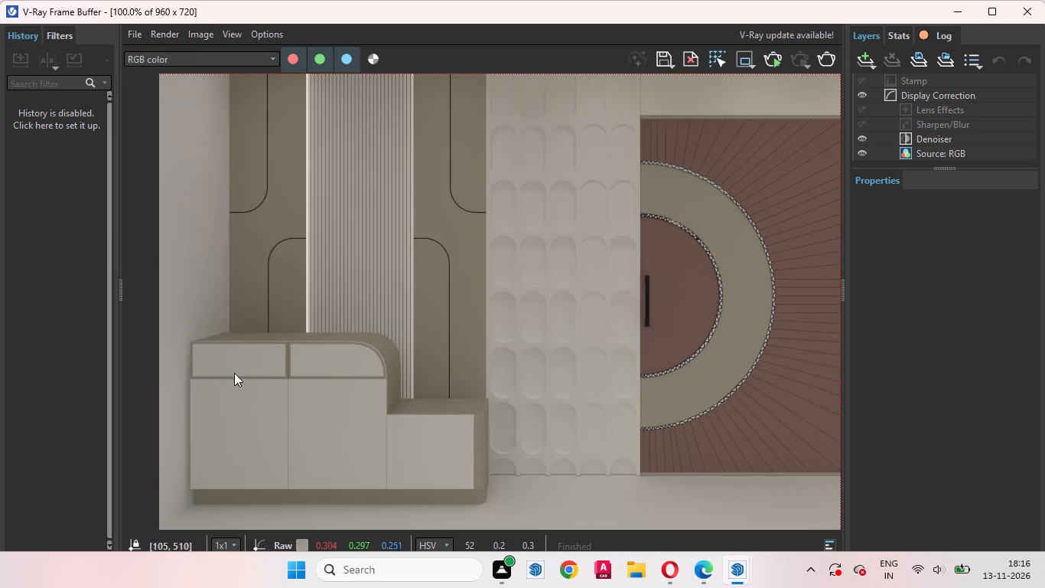
pyautogui.scroll(2, 234, 377)
pyautogui.scroll(-2, 689, 322)
pyautogui.moveTo(156, 416); pyautogui.dragTo(285, 380, button='middle')
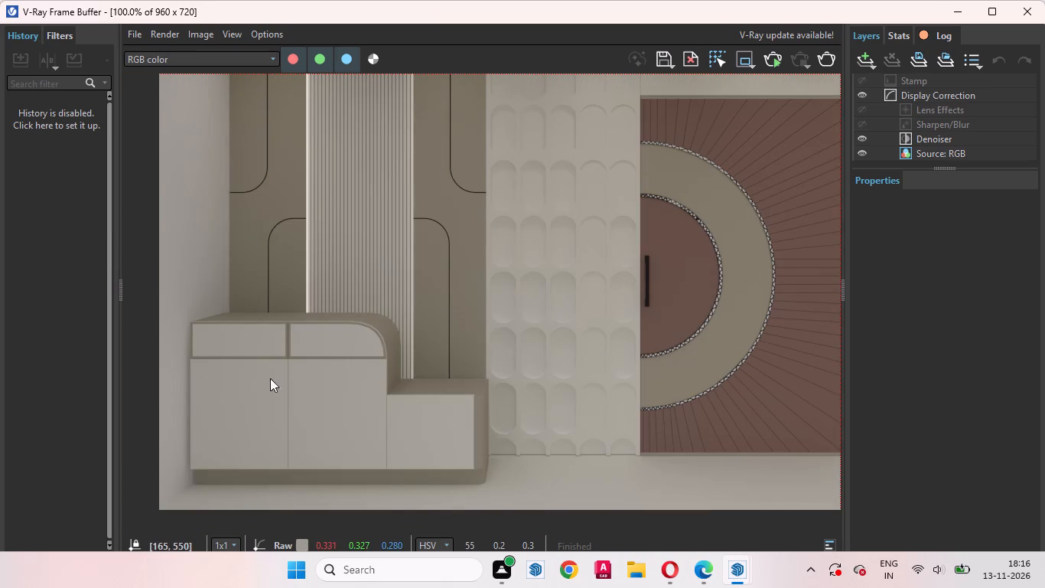
pyautogui.scroll(2, 213, 365)
pyautogui.moveTo(280, 367); pyautogui.dragTo(366, 364, button='middle')
pyautogui.scroll(-2, 367, 340)
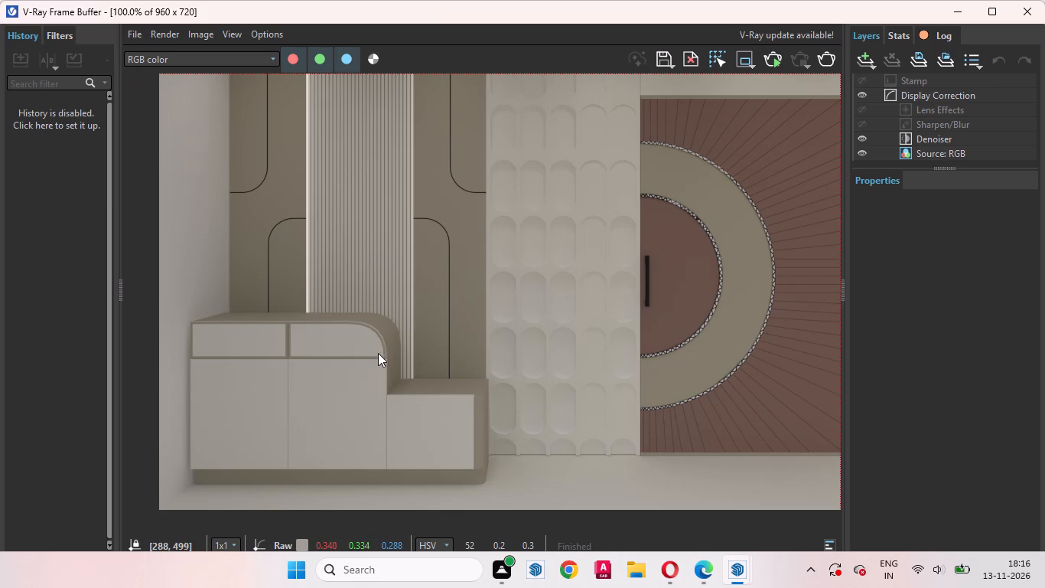
# Examine the cabinet's low end section and the foot of the textured wall beside it in the render.
pyautogui.moveTo(376, 375); pyautogui.dragTo(537, 338, button='middle')
pyautogui.scroll(1, 405, 449)
pyautogui.moveTo(402, 453); pyautogui.dragTo(438, 383, button='middle')
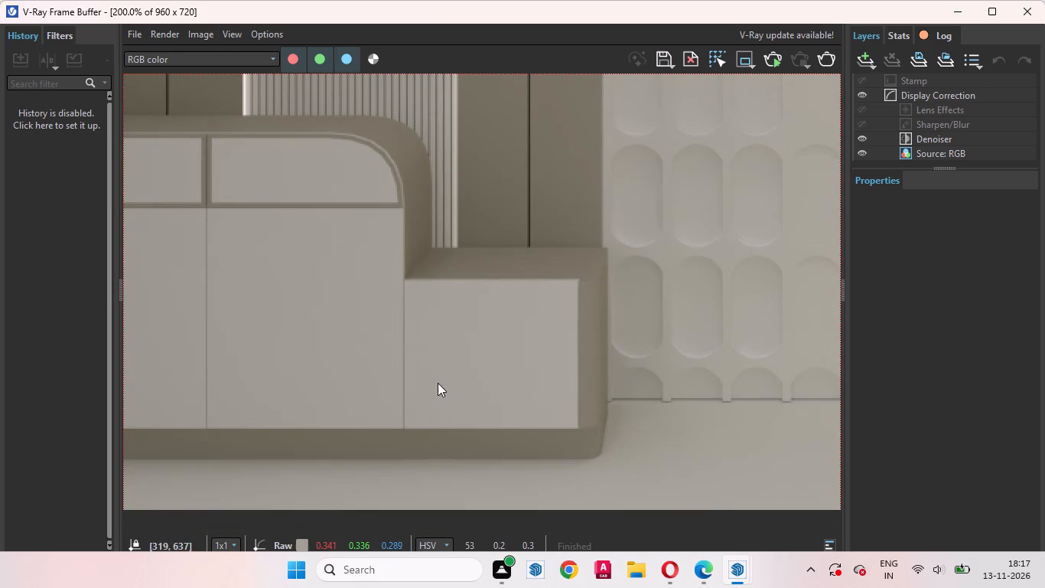
pyautogui.scroll(-1, 469, 345)
pyautogui.scroll(1, 453, 435)
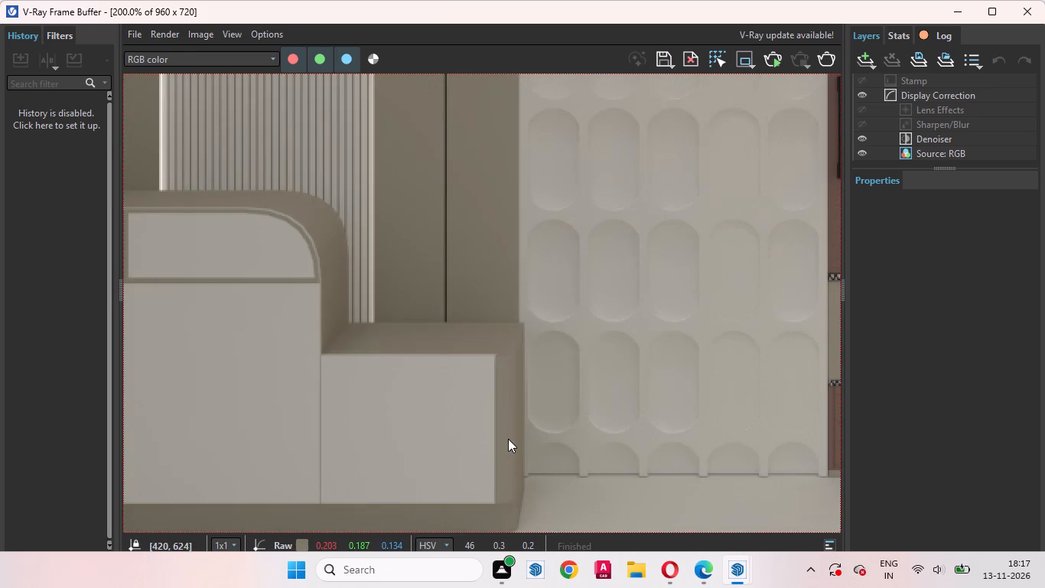
pyautogui.moveTo(507, 439); pyautogui.dragTo(483, 352, button='middle')
pyautogui.scroll(1, 545, 407)
pyautogui.moveTo(568, 427); pyautogui.dragTo(528, 467, button='middle')
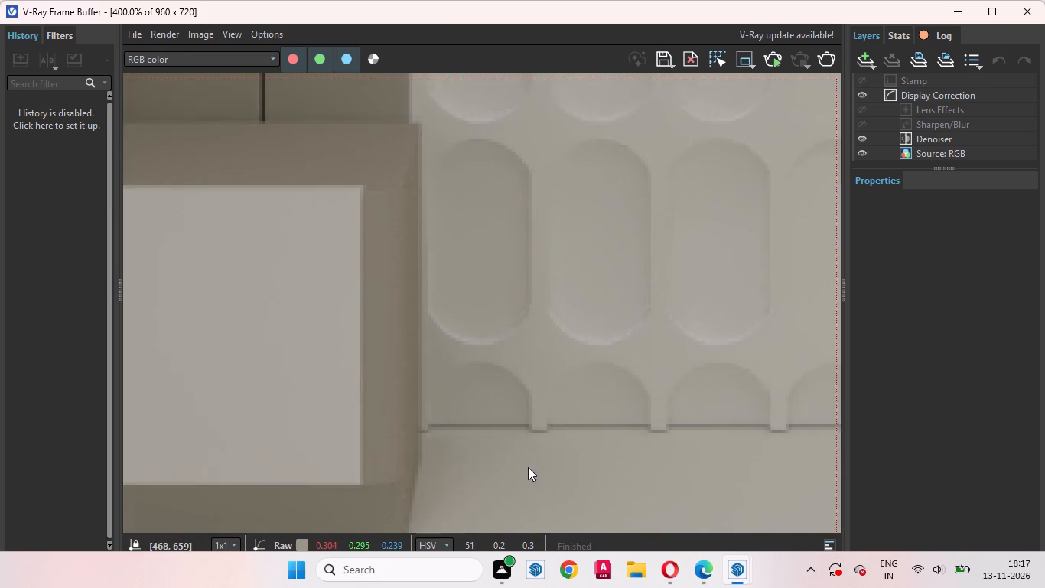
pyautogui.moveTo(528, 467); pyautogui.dragTo(509, 482, button='middle')
pyautogui.scroll(1, 515, 433)
pyautogui.scroll(-3, 562, 362)
# Examine the door's radiating grooves and both ring trims close up in the render, then review the door as a whole.
pyautogui.scroll(2, 740, 452)
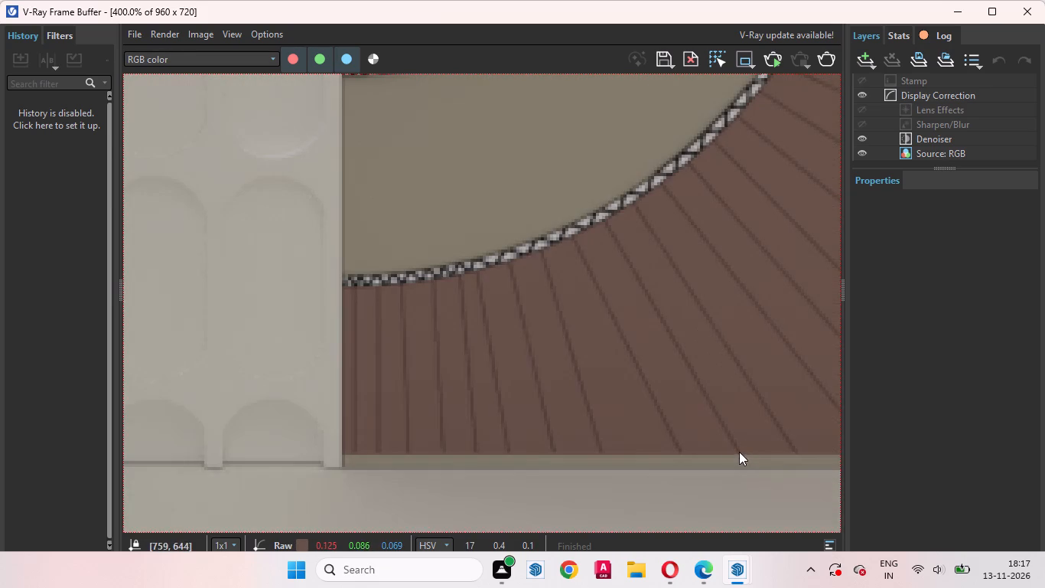
pyautogui.moveTo(720, 462); pyautogui.dragTo(422, 446, button='middle')
pyautogui.scroll(-1, 802, 505)
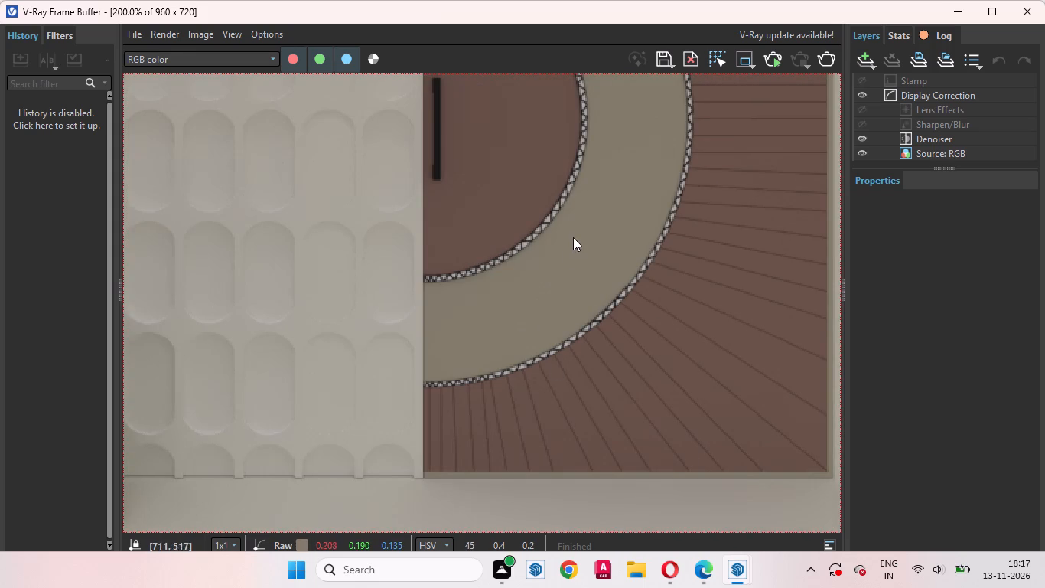
pyautogui.scroll(1, 498, 260)
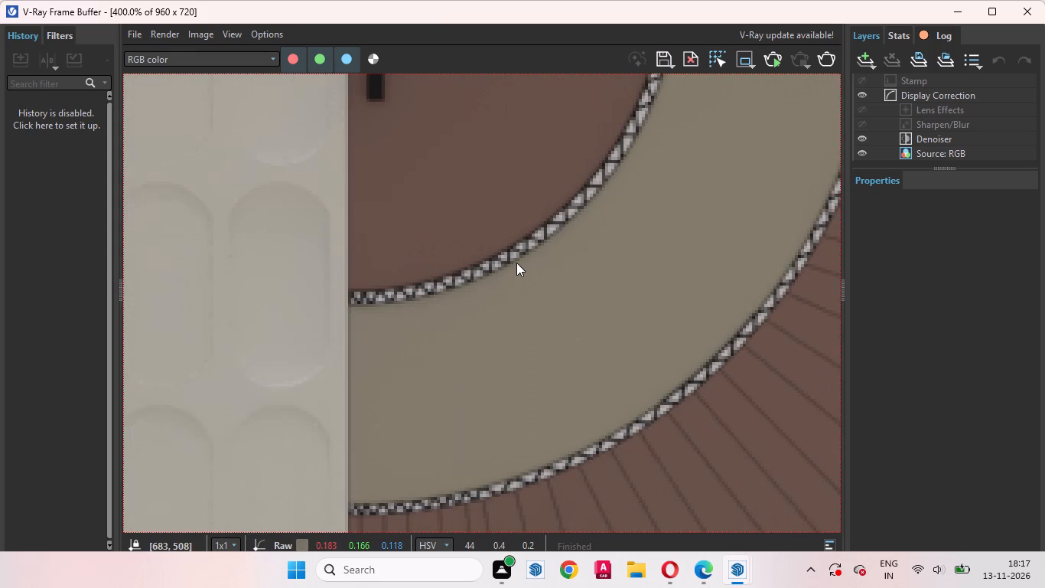
pyautogui.scroll(1, 464, 274)
pyautogui.scroll(-1, 584, 336)
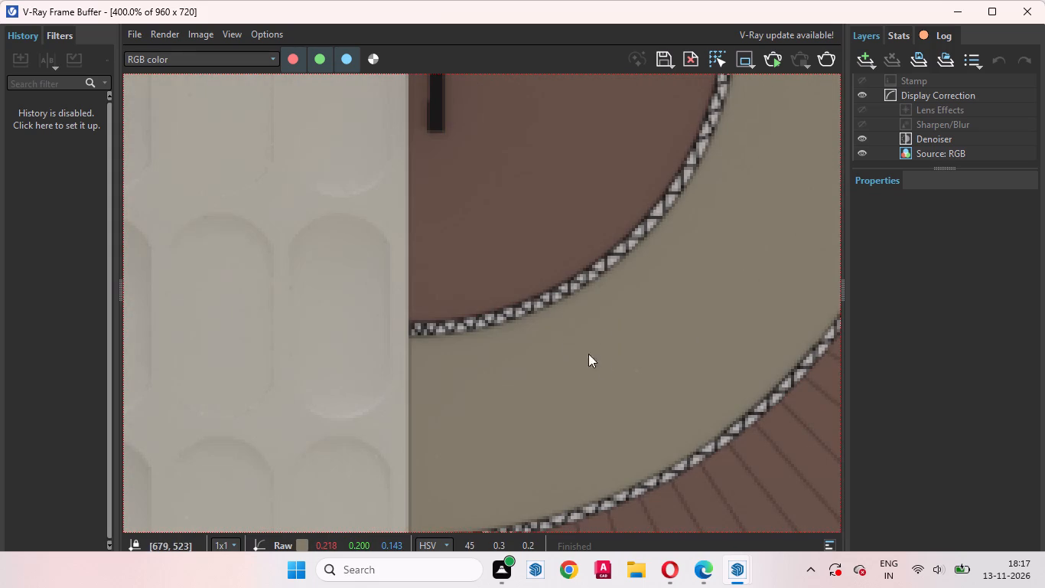
pyautogui.moveTo(604, 362); pyautogui.dragTo(717, 227, button='middle')
pyautogui.moveTo(604, 397); pyautogui.dragTo(594, 294, button='middle')
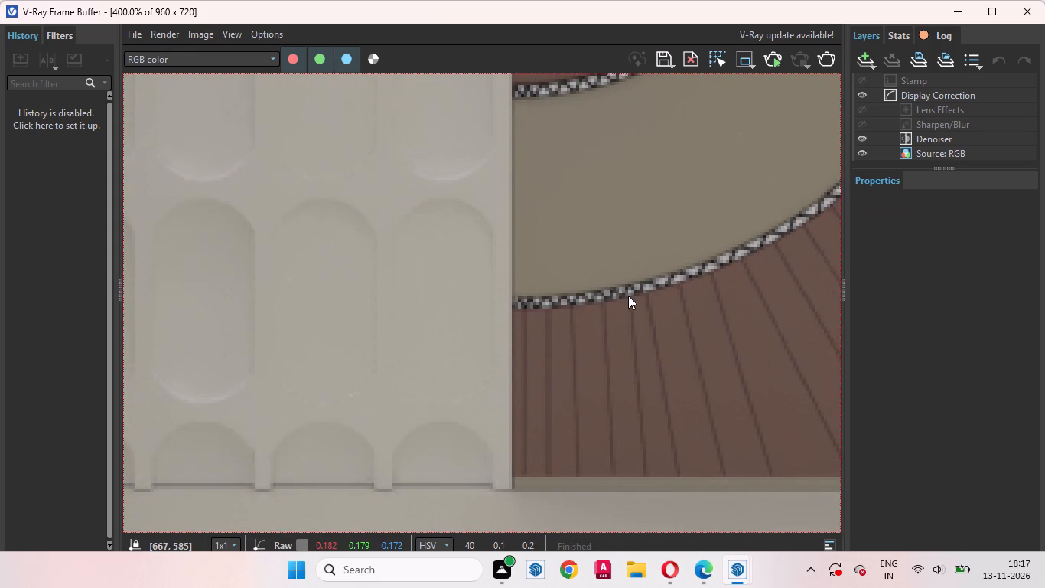
pyautogui.scroll(2, 594, 296)
pyautogui.scroll(-3, 445, 305)
pyautogui.scroll(-3, 549, 288)
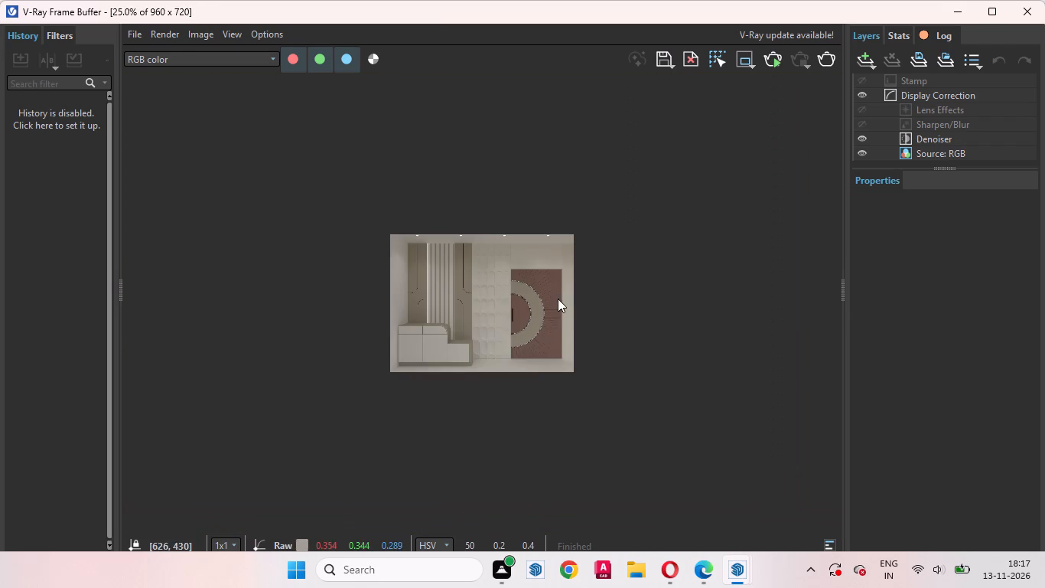
pyautogui.scroll(1, 427, 323)
pyautogui.moveTo(467, 335); pyautogui.dragTo(570, 306, button='middle')
pyautogui.scroll(1, 528, 341)
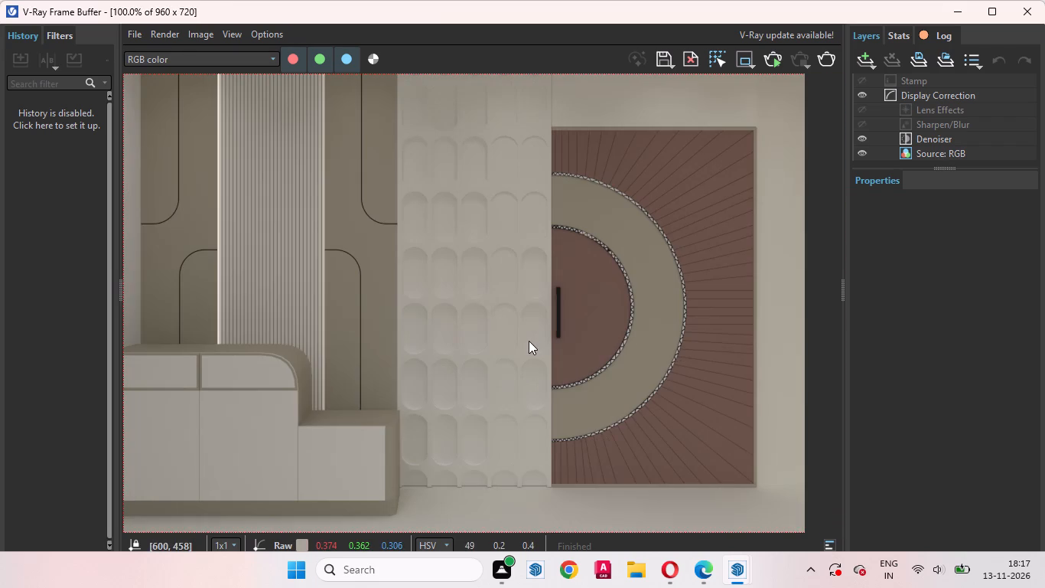
# Review the whole render and examine the lower part of the textured wall and the floor in front of it.
pyautogui.moveTo(566, 377); pyautogui.dragTo(646, 296, button='middle')
pyautogui.moveTo(390, 223); pyautogui.dragTo(463, 270, button='middle')
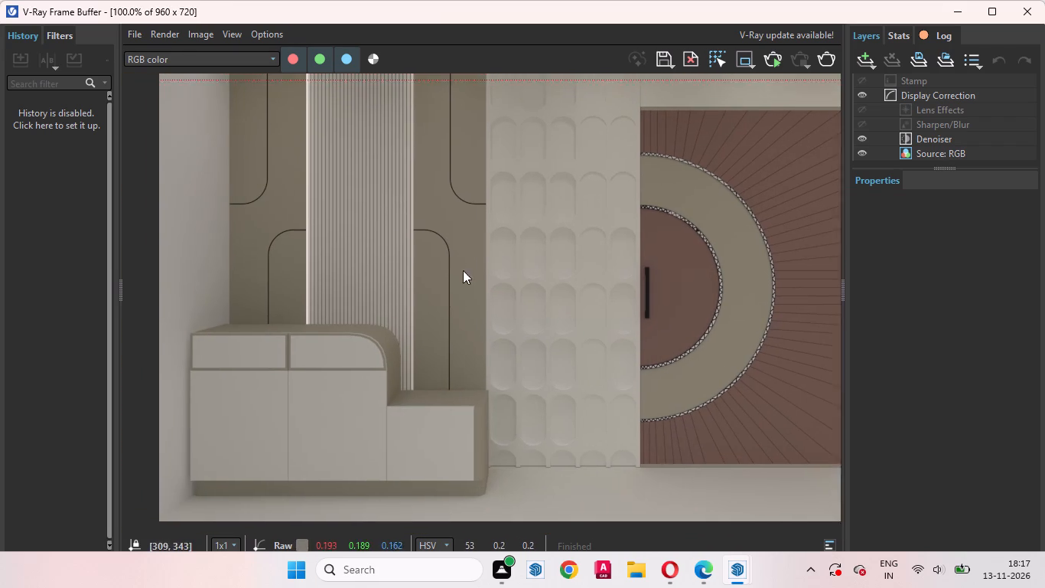
pyautogui.moveTo(463, 270); pyautogui.dragTo(640, 443, button='middle')
pyautogui.scroll(-1, 413, 337)
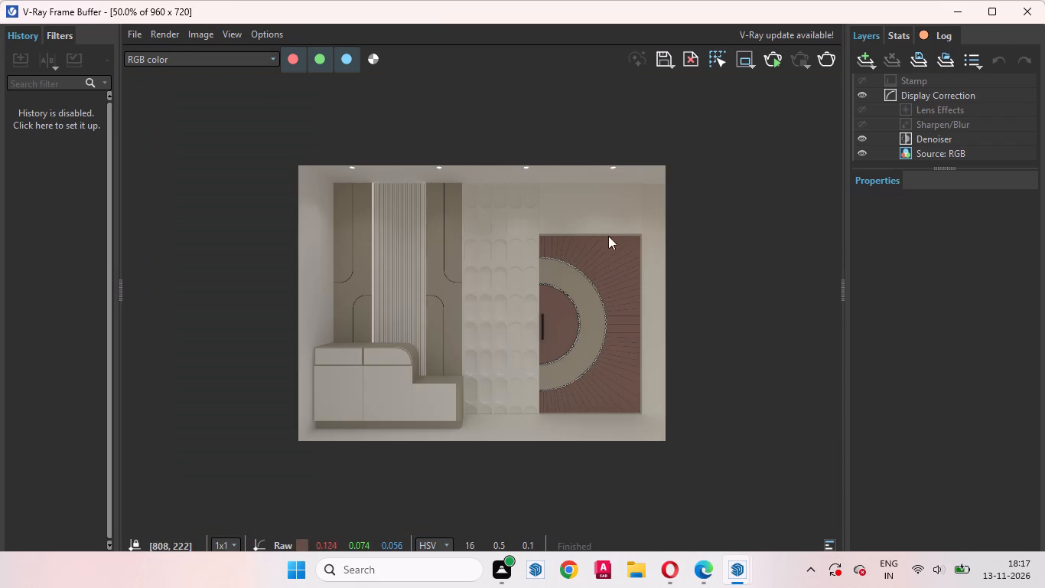
pyautogui.scroll(1, 620, 164)
pyautogui.scroll(-1, 581, 294)
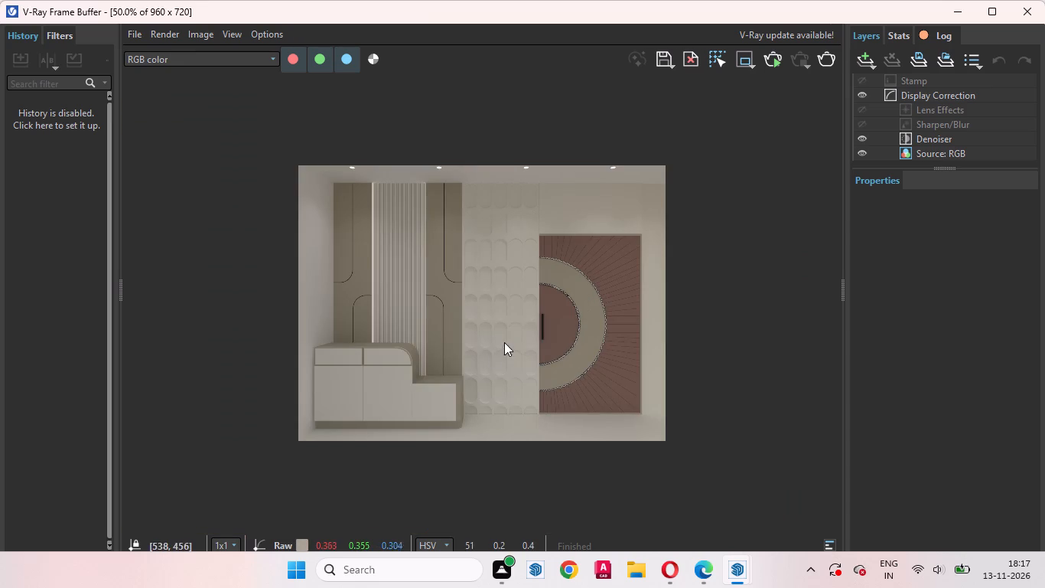
pyautogui.scroll(1, 502, 374)
pyautogui.scroll(1, 522, 449)
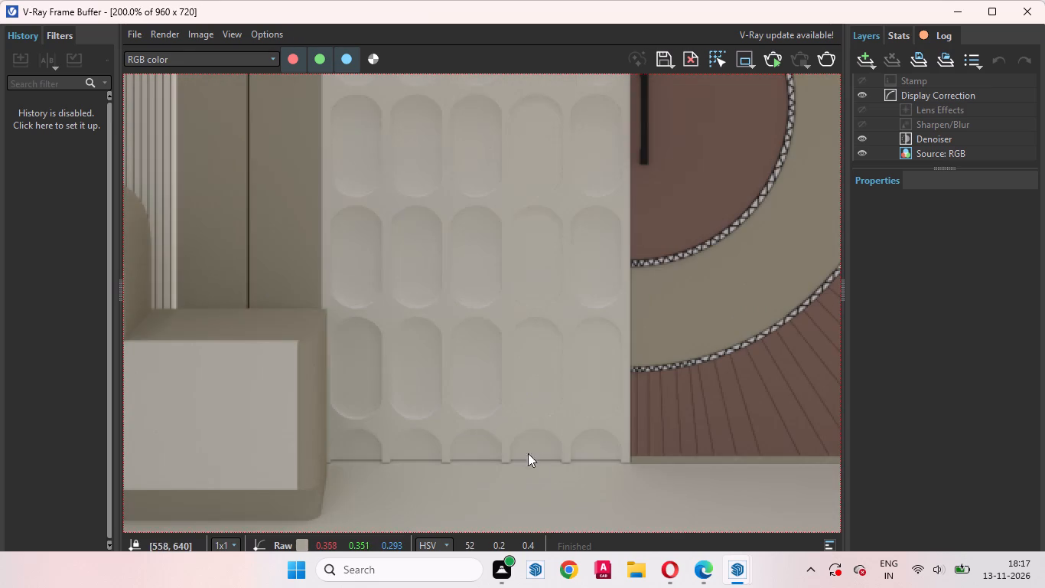
pyautogui.middleClick(396, 493)
pyautogui.scroll(-2, 735, 455)
pyautogui.scroll(1, 403, 432)
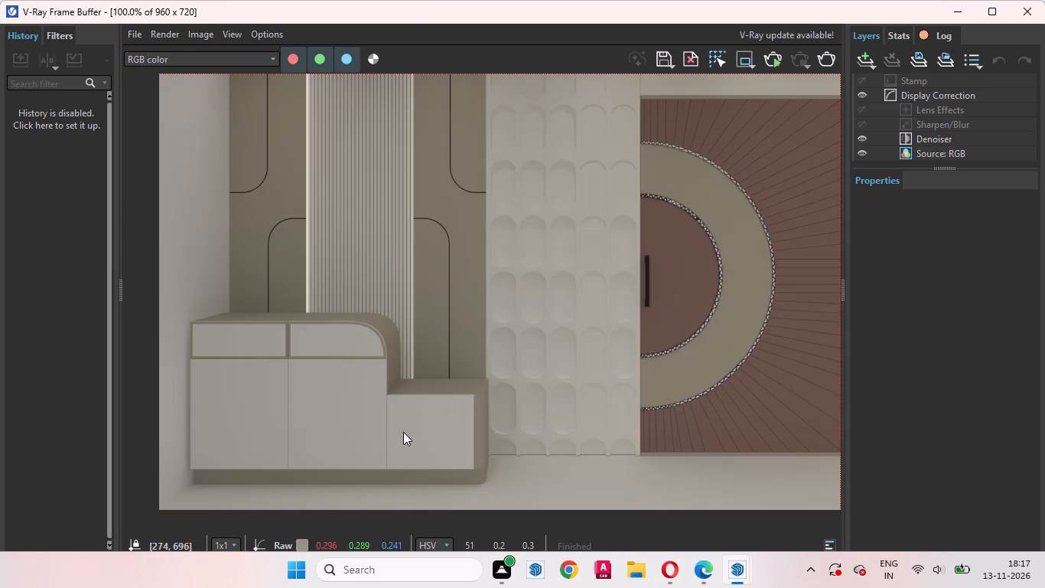
# Examine the cabinet's drawer fronts, door joints and low end section close up in the render.
pyautogui.moveTo(373, 422); pyautogui.dragTo(542, 396, button='middle')
pyautogui.scroll(1, 338, 423)
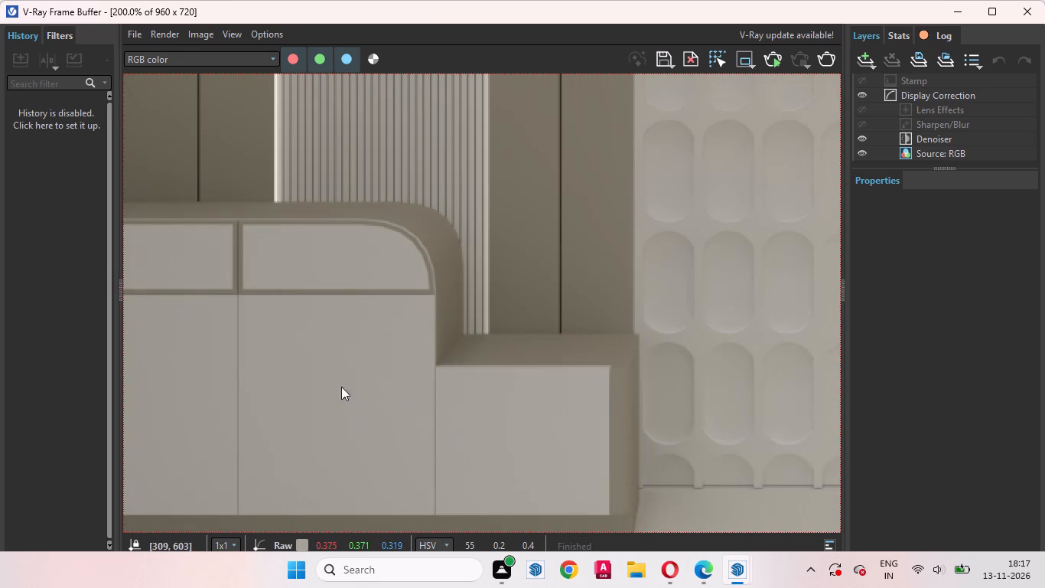
pyautogui.scroll(1, 216, 244)
pyautogui.moveTo(254, 296); pyautogui.dragTo(464, 250, button='middle')
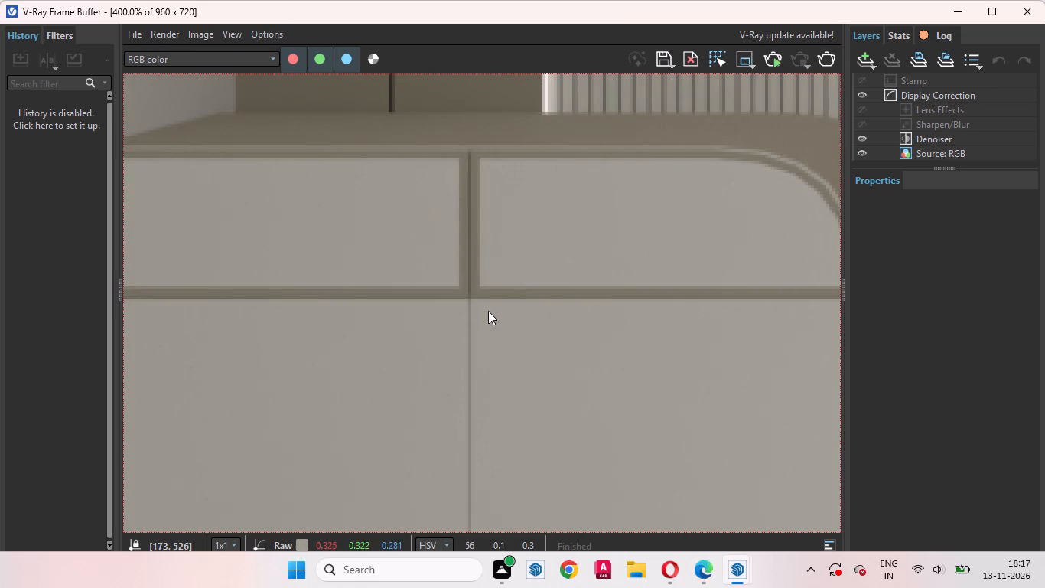
pyautogui.scroll(-1, 488, 311)
pyautogui.moveTo(454, 341); pyautogui.dragTo(459, 261, button='middle')
pyautogui.scroll(-2, 408, 351)
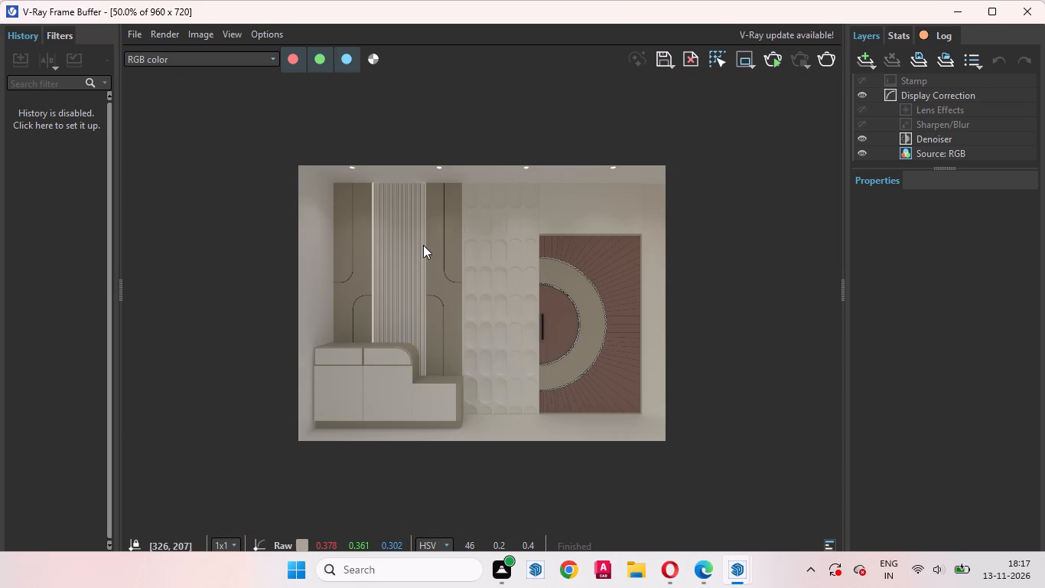
# Examine the door's upper ring trims, the fluted panel and the curved black grooves in the beige panels.
pyautogui.scroll(1, 572, 204)
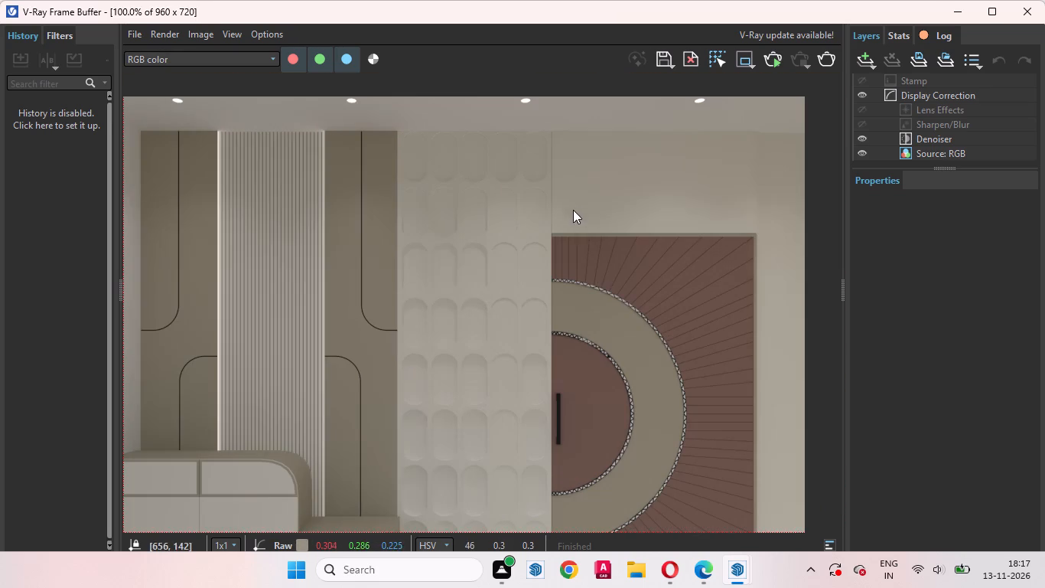
pyautogui.scroll(1, 577, 338)
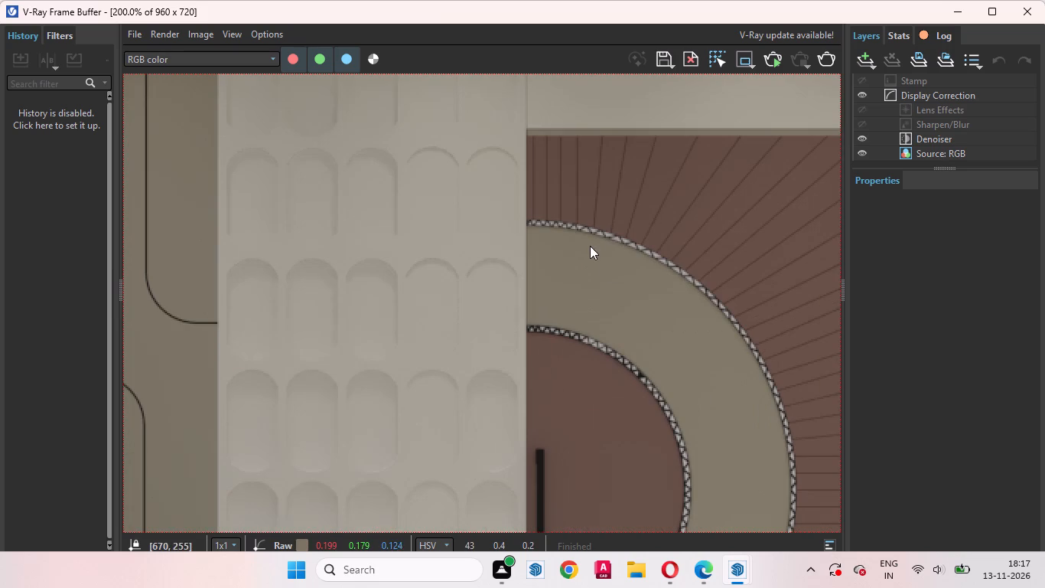
pyautogui.scroll(1, 478, 353)
pyautogui.scroll(-2, 485, 273)
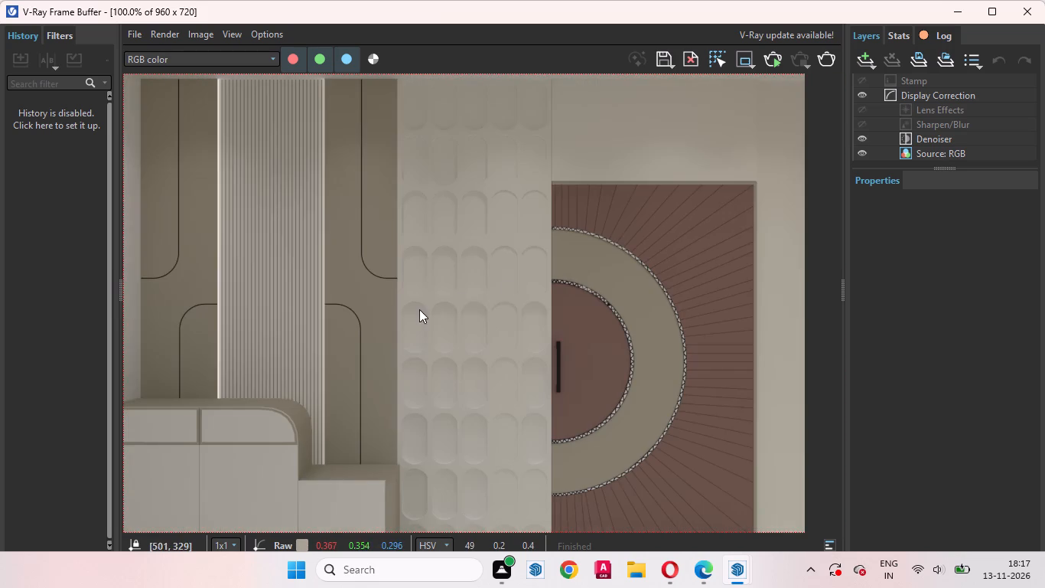
pyautogui.moveTo(412, 315); pyautogui.dragTo(617, 181, button='middle')
pyautogui.moveTo(526, 327); pyautogui.dragTo(541, 425, button='middle')
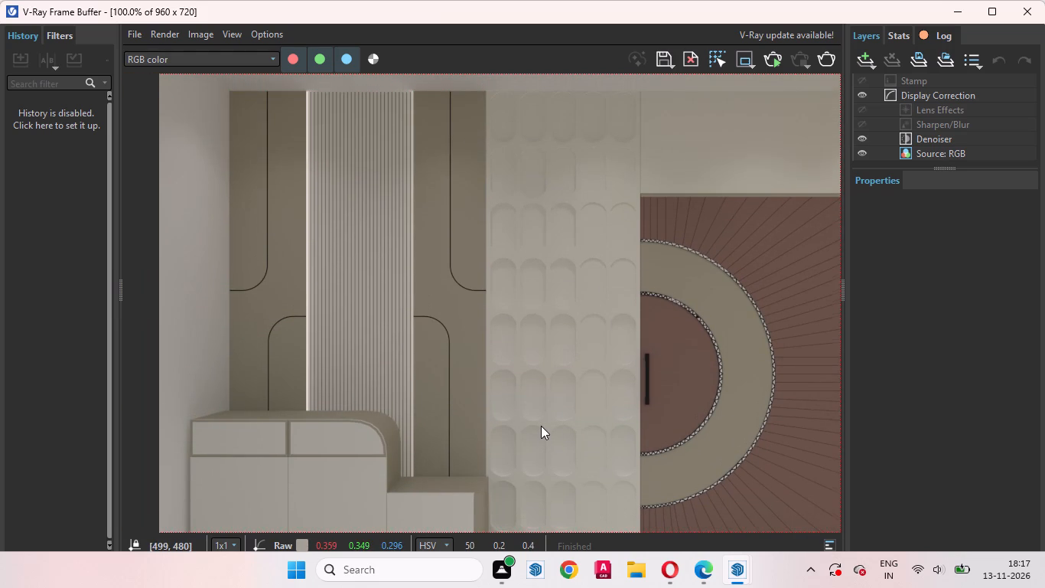
pyautogui.scroll(1, 376, 308)
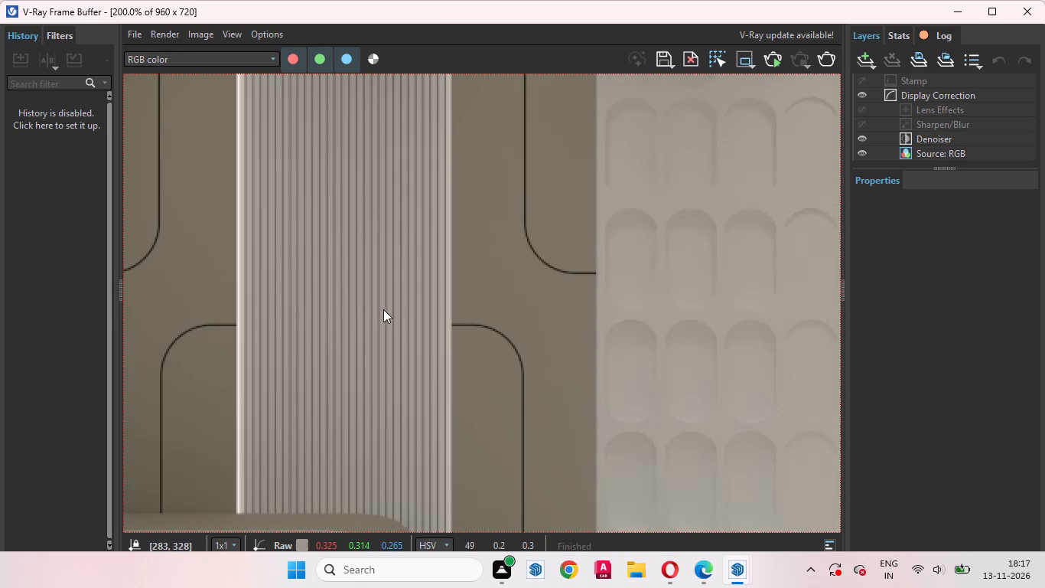
pyautogui.scroll(1, 482, 339)
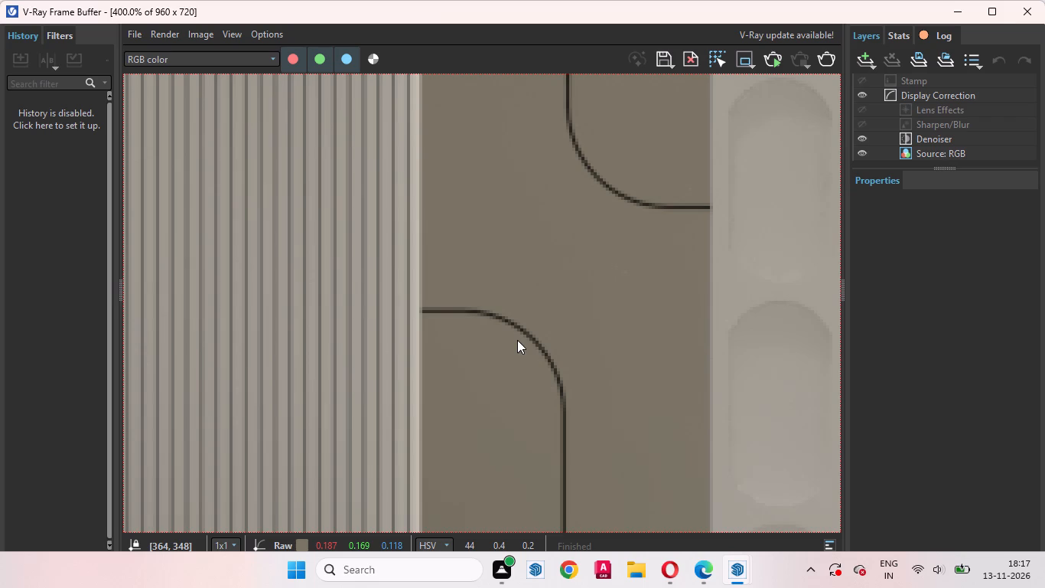
pyautogui.scroll(-1, 545, 293)
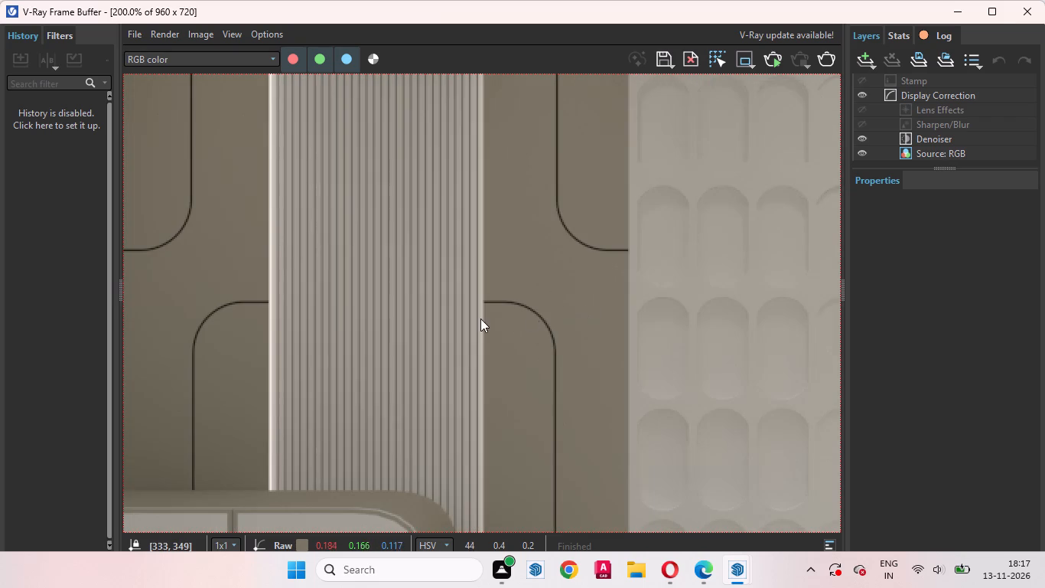
pyautogui.scroll(-1, 588, 366)
# Examine the upper rows of the textured wall's recesses, then review the overall composition and ceiling lights in the render.
pyautogui.moveTo(453, 364); pyautogui.dragTo(441, 217, button='middle')
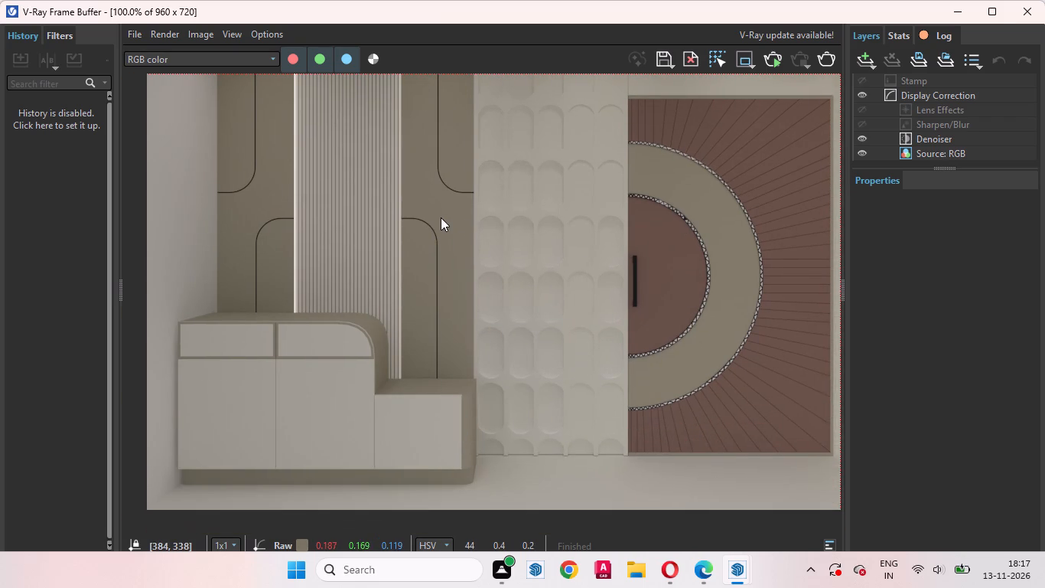
pyautogui.moveTo(592, 262); pyautogui.dragTo(582, 456, button='middle')
pyautogui.scroll(1, 513, 235)
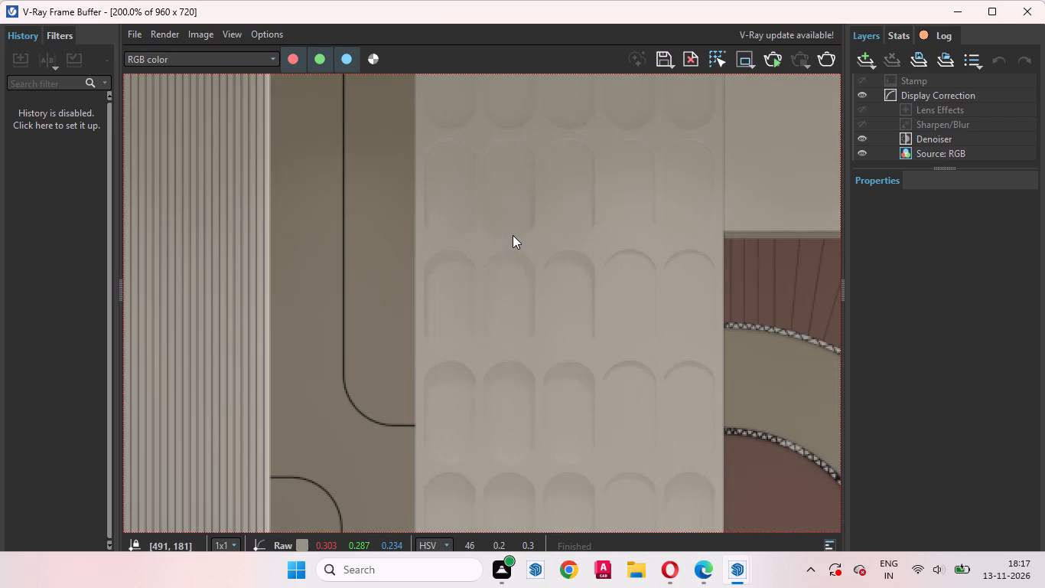
pyautogui.scroll(-1, 585, 240)
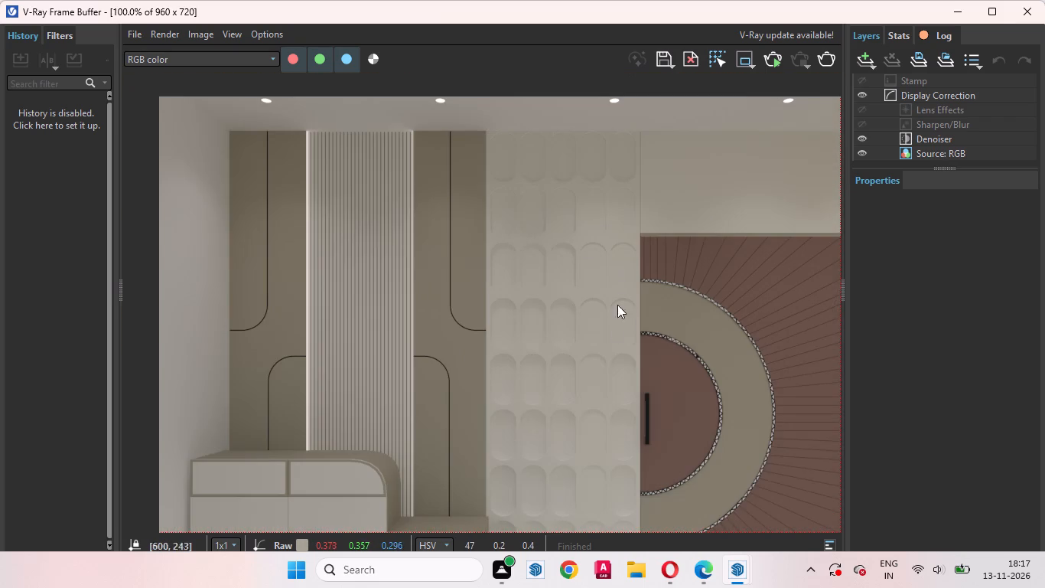
pyautogui.moveTo(610, 346); pyautogui.dragTo(623, 209, button='middle')
pyautogui.scroll(-1, 650, 318)
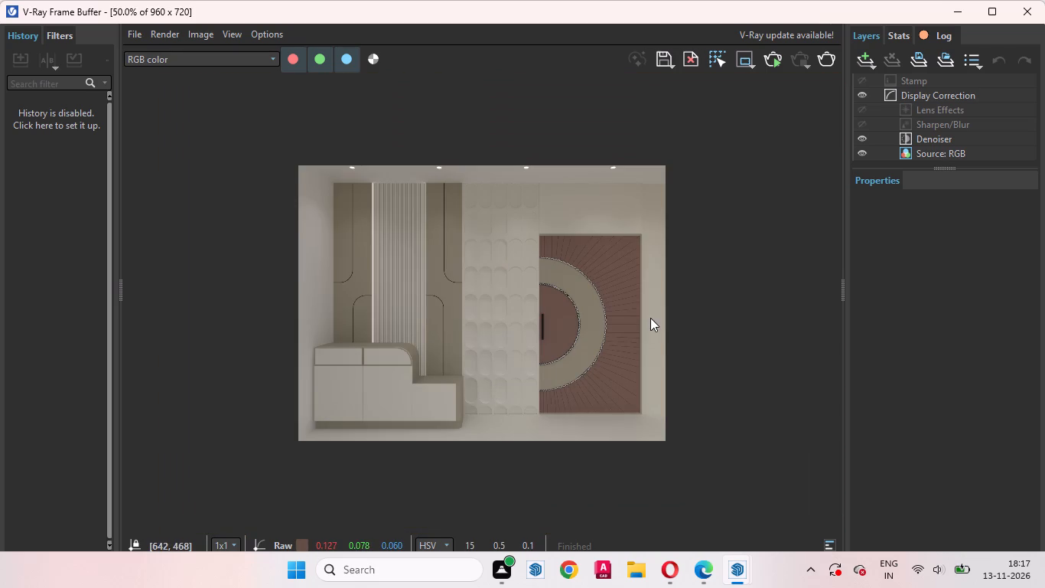
pyautogui.scroll(1, 341, 168)
pyautogui.scroll(-1, 375, 236)
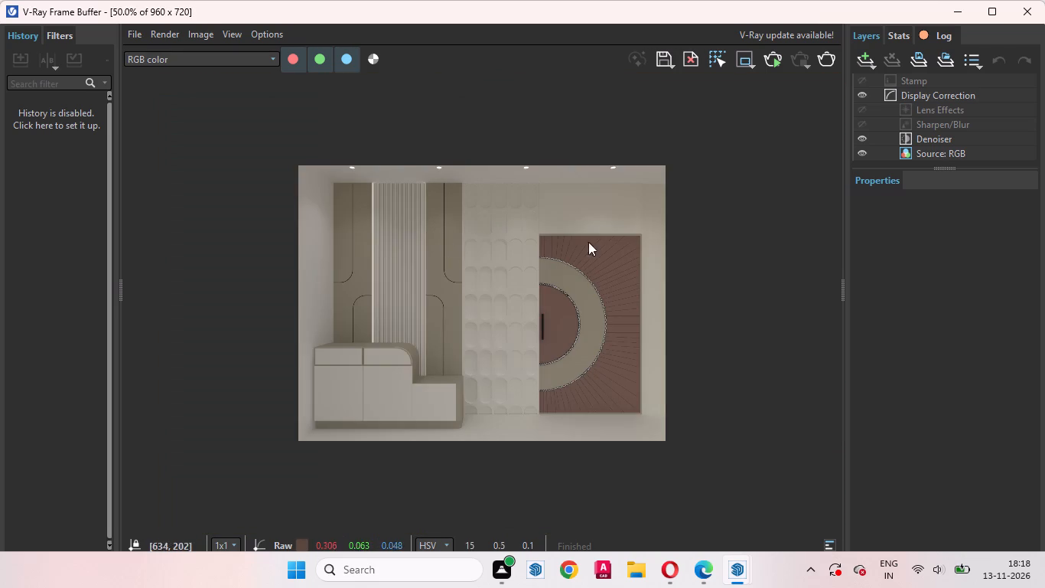
pyautogui.scroll(1, 605, 159)
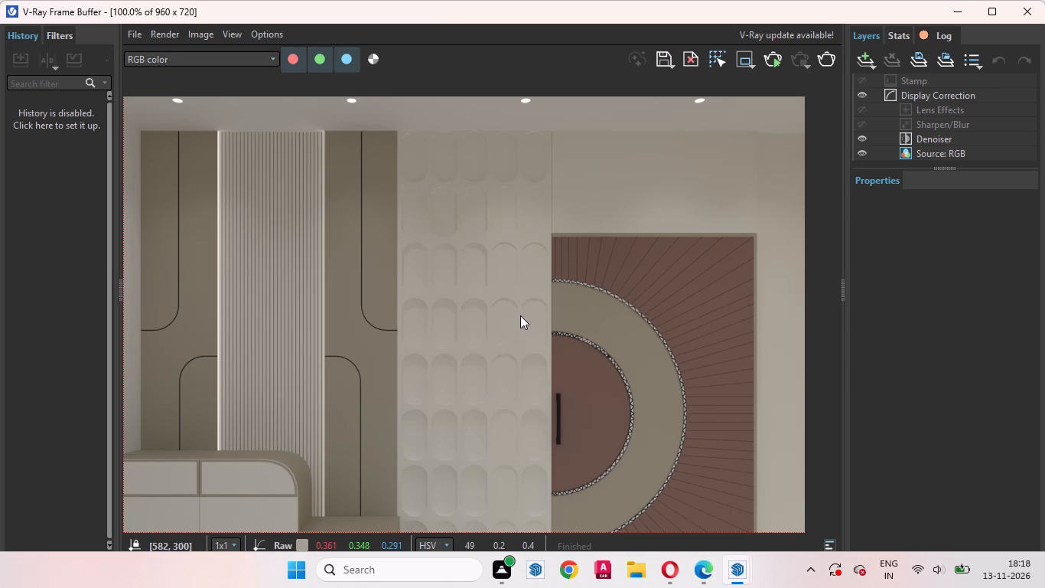
pyautogui.scroll(-1, 609, 267)
pyautogui.scroll(1, 330, 138)
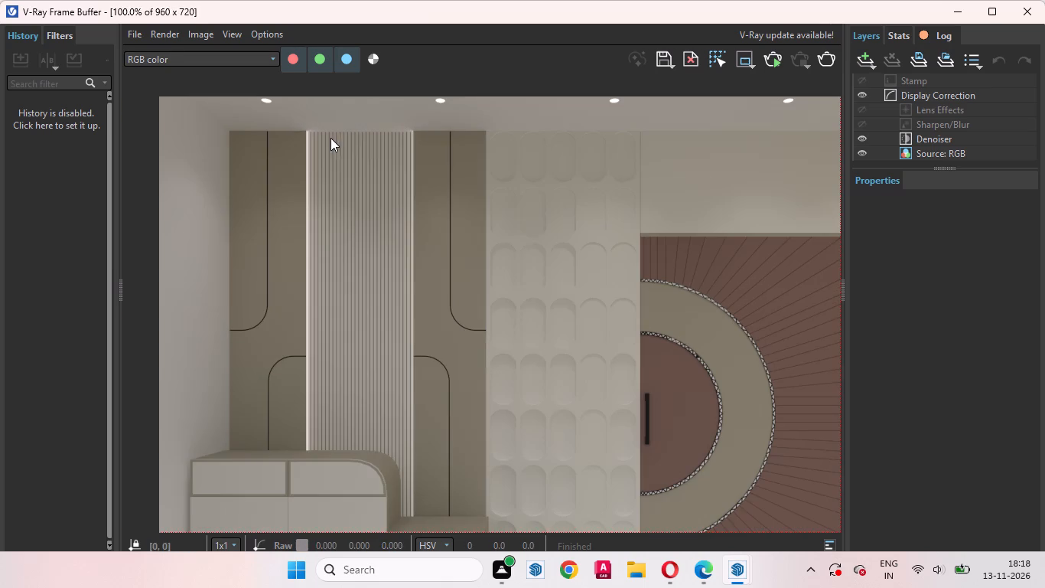
pyautogui.scroll(-2, 607, 247)
pyautogui.scroll(1, 524, 234)
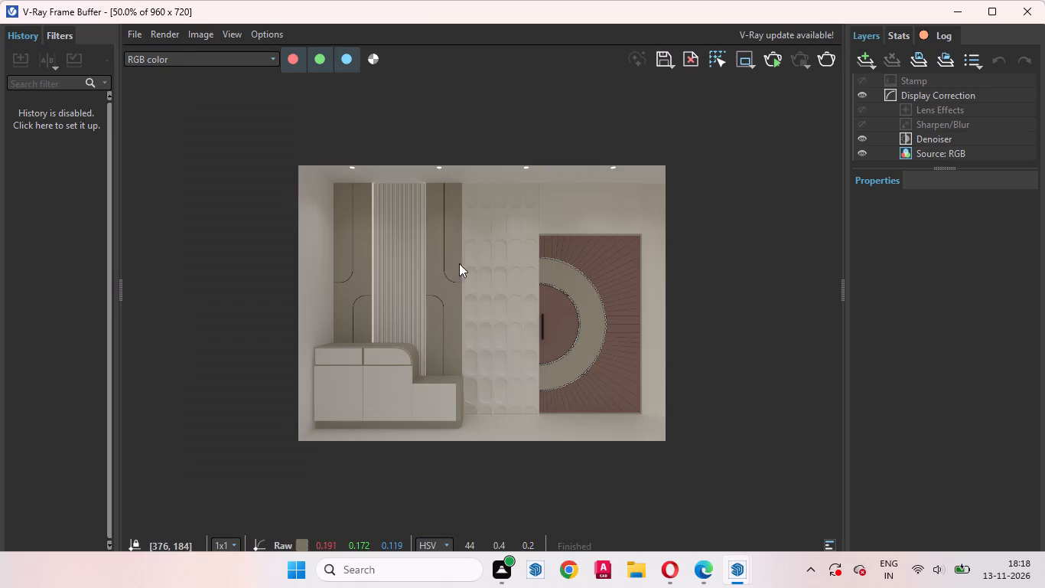
# Examine the cabinet's fronts, frame and plinth again, along with the foot of the textured wall beside it.
pyautogui.moveTo(451, 305); pyautogui.dragTo(519, 210, button='middle')
pyautogui.scroll(2, 426, 411)
pyautogui.moveTo(464, 387); pyautogui.dragTo(661, 322, button='middle')
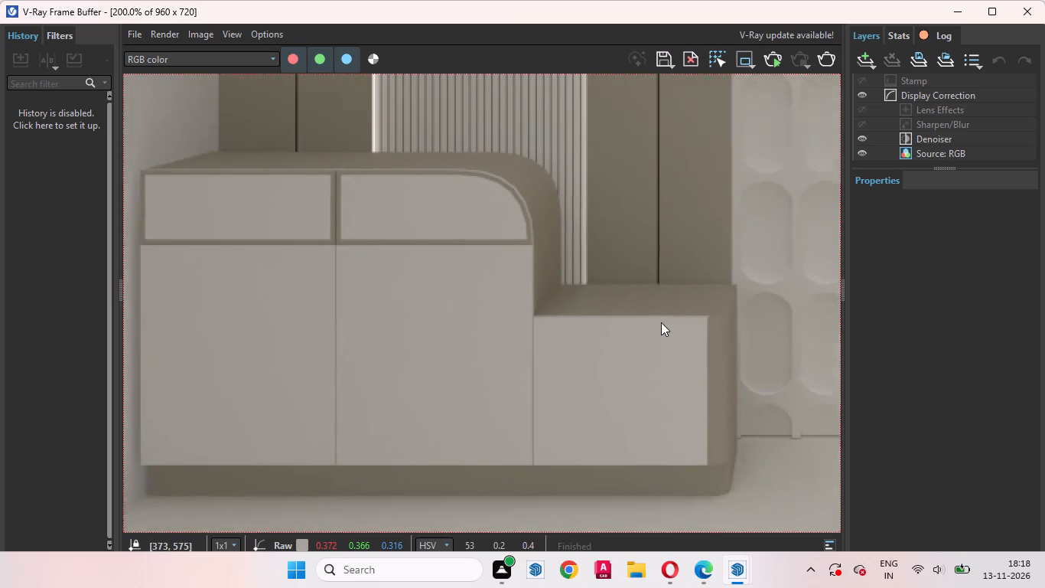
pyautogui.moveTo(661, 322); pyautogui.dragTo(734, 299, button='middle')
pyautogui.scroll(1, 386, 215)
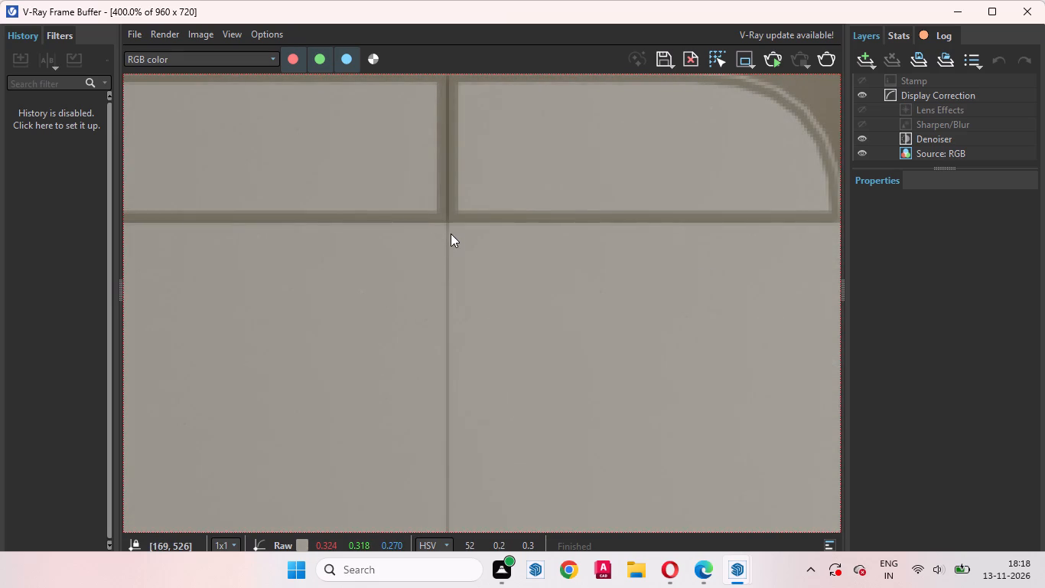
pyautogui.scroll(1, 453, 232)
pyautogui.scroll(-1, 613, 364)
pyautogui.moveTo(498, 336); pyautogui.dragTo(495, 204, button='middle')
pyautogui.scroll(-2, 487, 263)
pyautogui.moveTo(357, 394); pyautogui.dragTo(474, 332, button='middle')
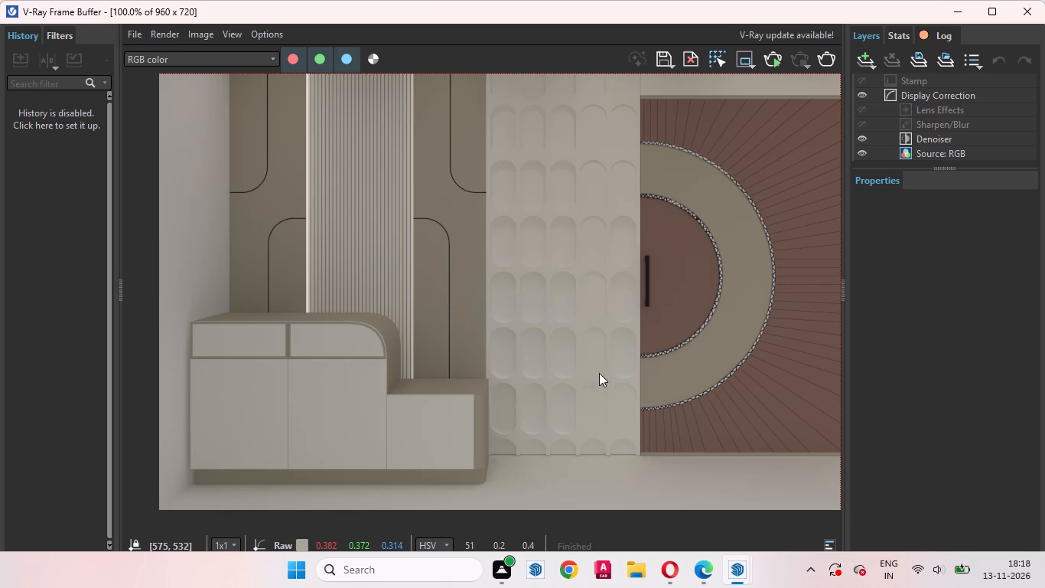
pyautogui.scroll(1, 562, 397)
pyautogui.moveTo(612, 351); pyautogui.dragTo(620, 190, button='middle')
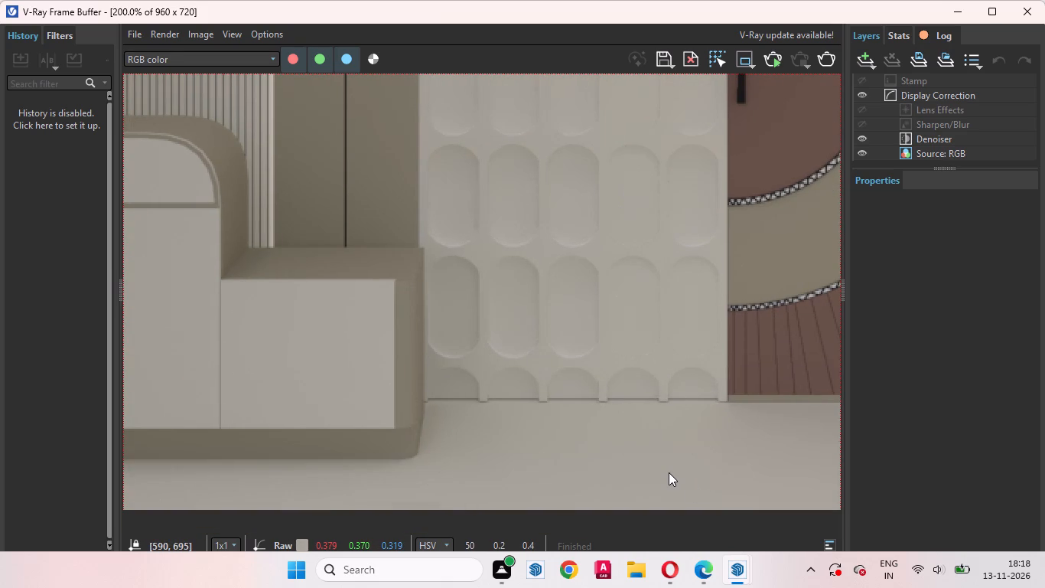
pyautogui.scroll(-1, 698, 383)
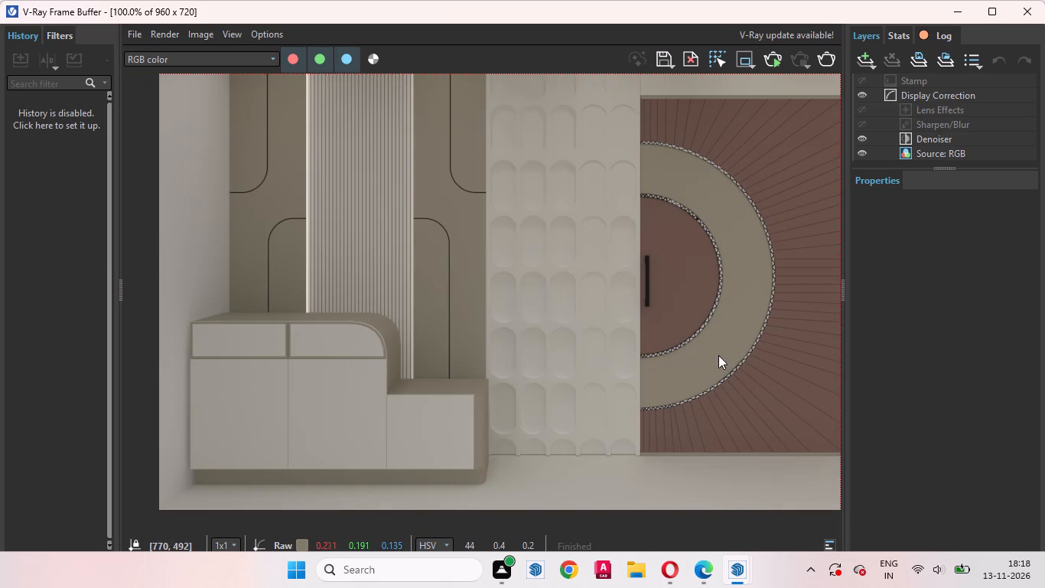
# Examine the door's black handle and inner ring trim close up, then review the full render.
pyautogui.scroll(2, 711, 292)
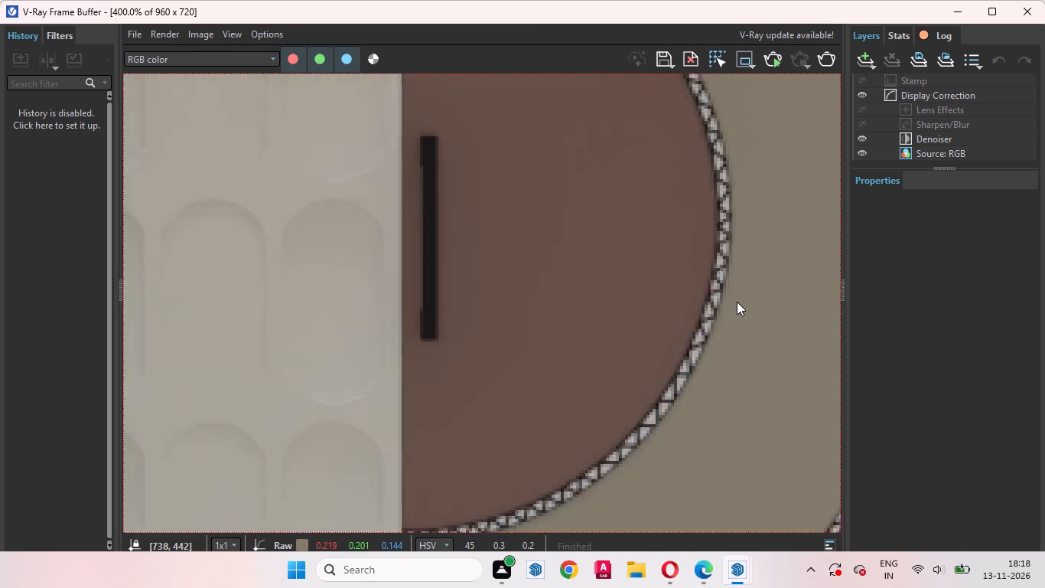
pyautogui.scroll(1, 737, 302)
pyautogui.scroll(-2, 704, 342)
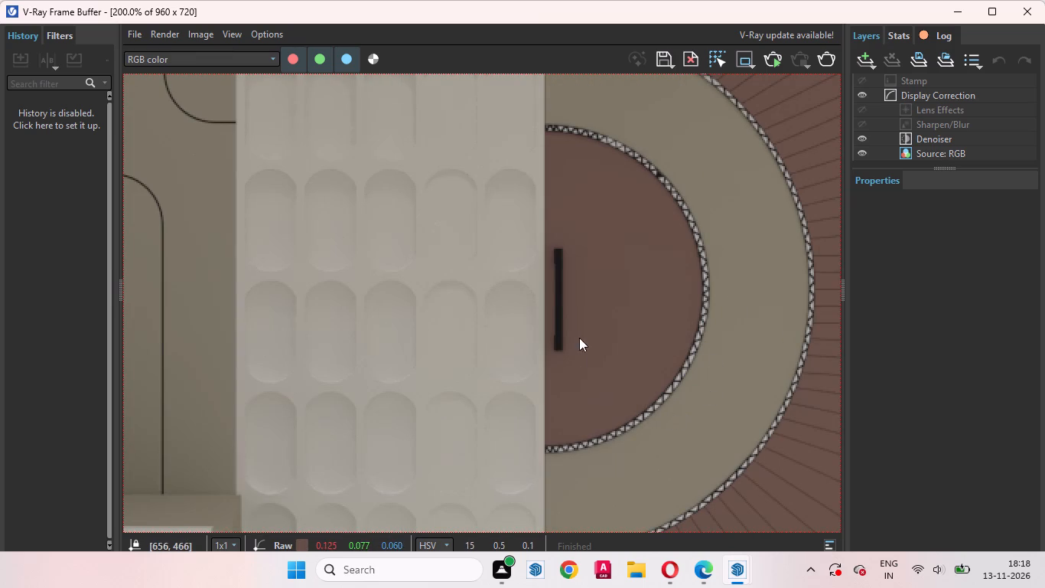
pyautogui.click(565, 293)
pyautogui.scroll(-1, 655, 364)
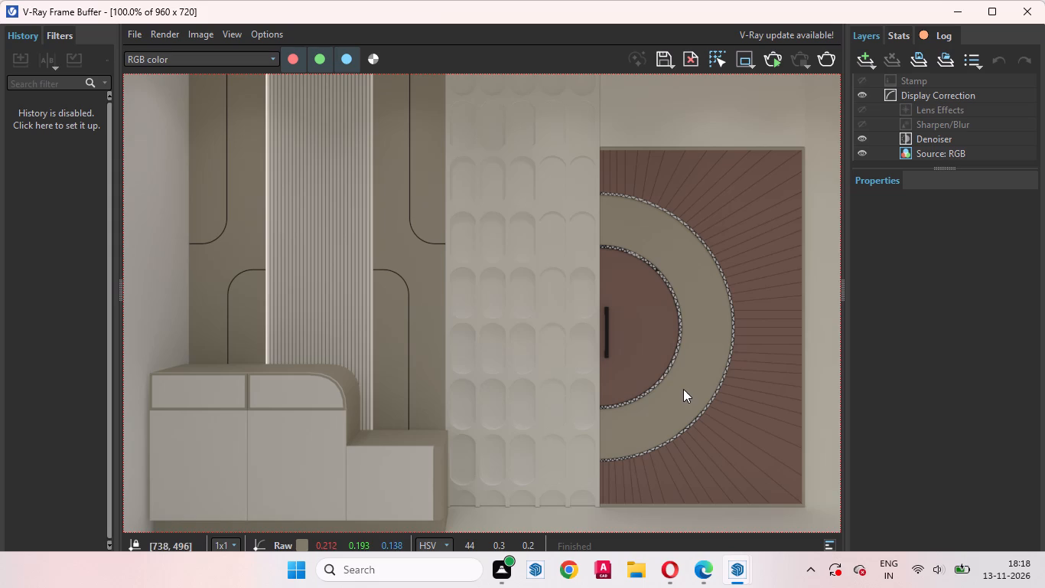
pyautogui.moveTo(572, 307); pyautogui.dragTo(681, 467, button='middle')
pyautogui.scroll(-1, 600, 279)
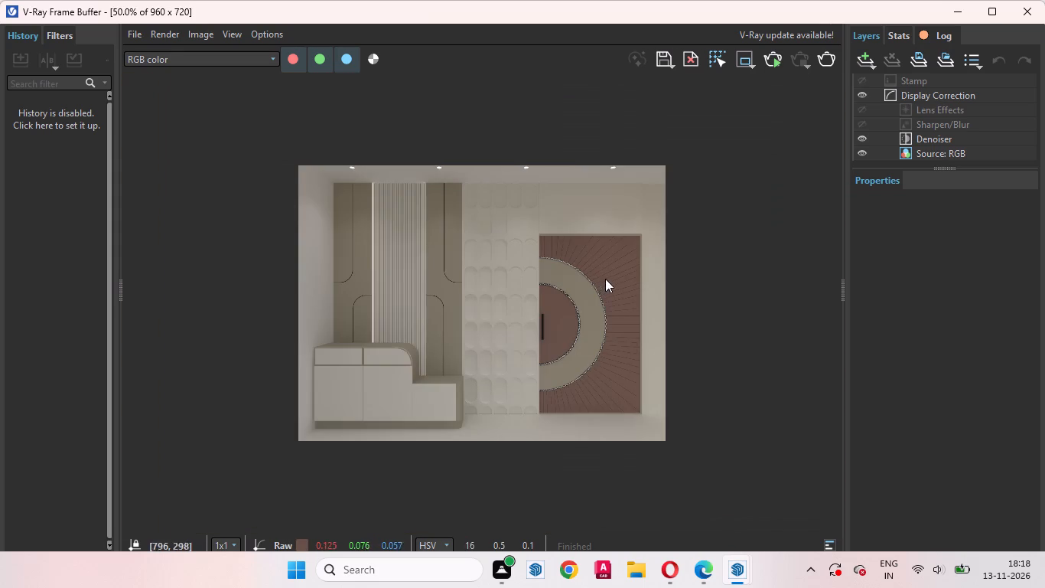
pyautogui.scroll(1, 381, 173)
pyautogui.scroll(-1, 641, 335)
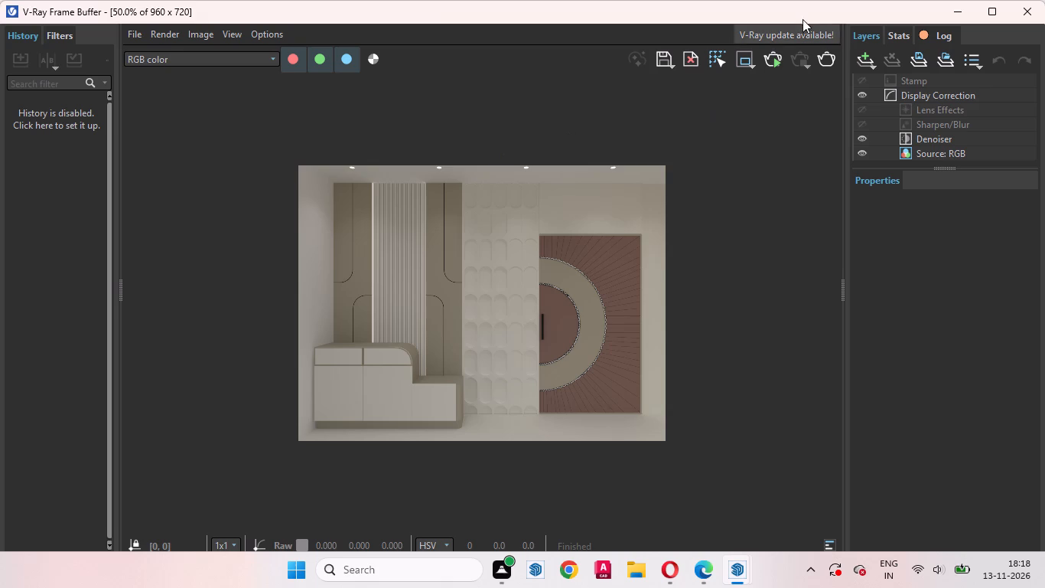
# Return to the SketchUp model, clear the selection and restore the saved Scene 1 view.
pyautogui.click(962, 8)
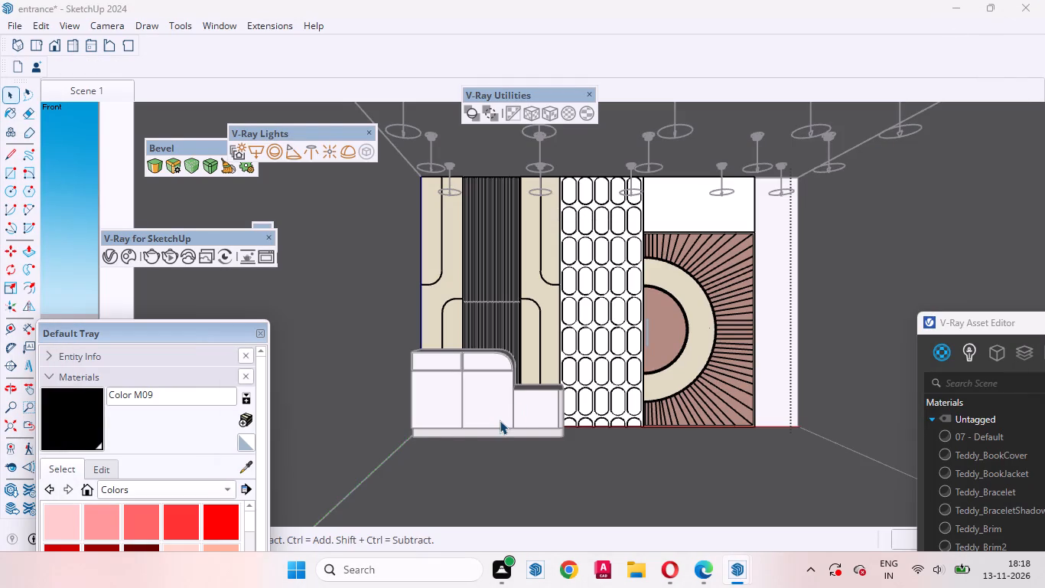
pyautogui.click(54, 205)
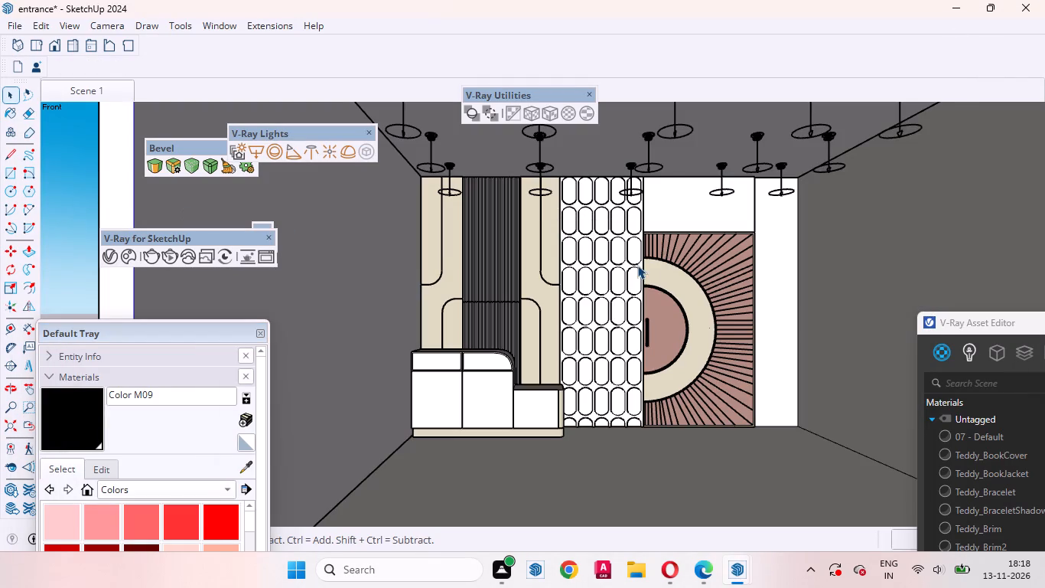
pyautogui.scroll(-1, 660, 354)
pyautogui.click(83, 92)
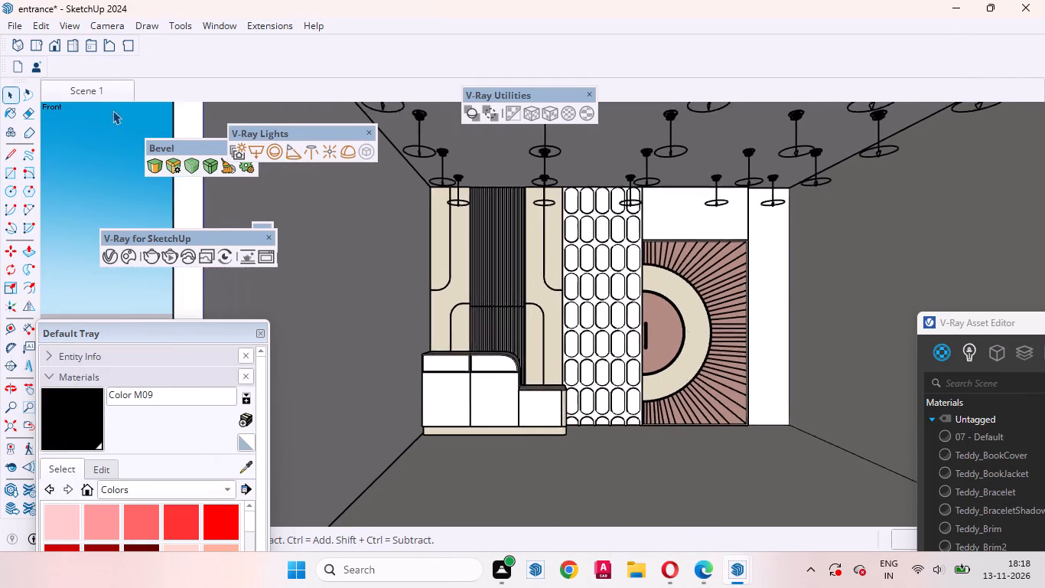